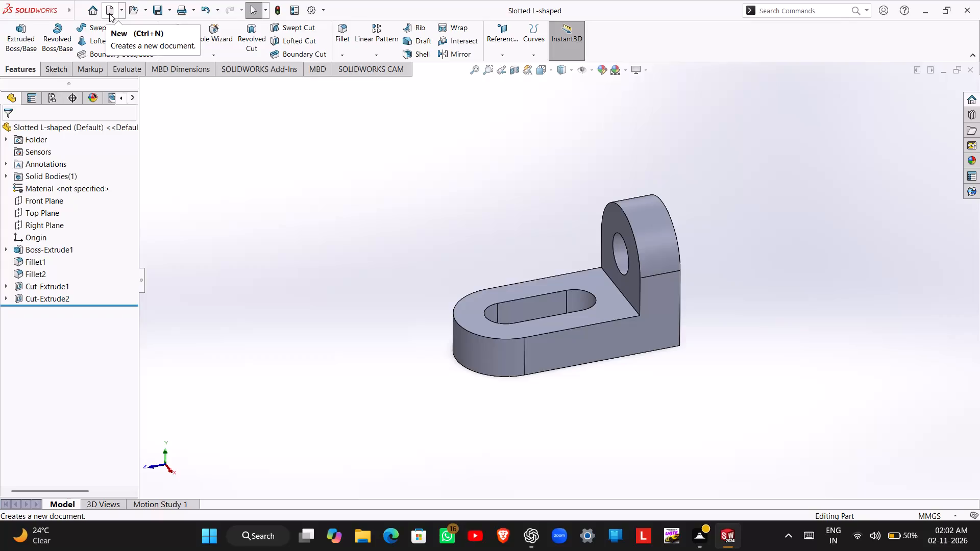
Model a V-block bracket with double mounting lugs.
Create a new part document.
click(109, 13)
click(396, 399)
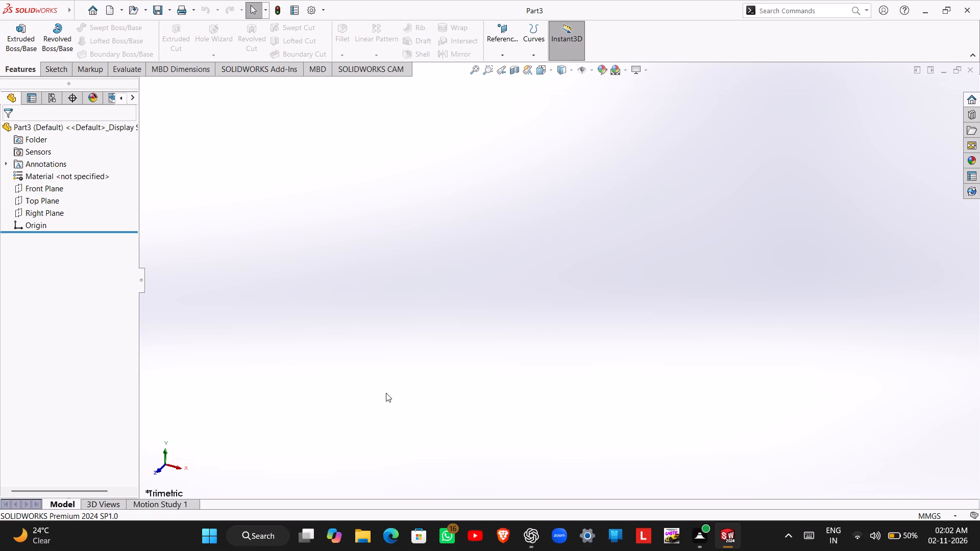
Open a new sketch on the Front Plane with the Line tool and discard the stray line segment.
click(49, 71)
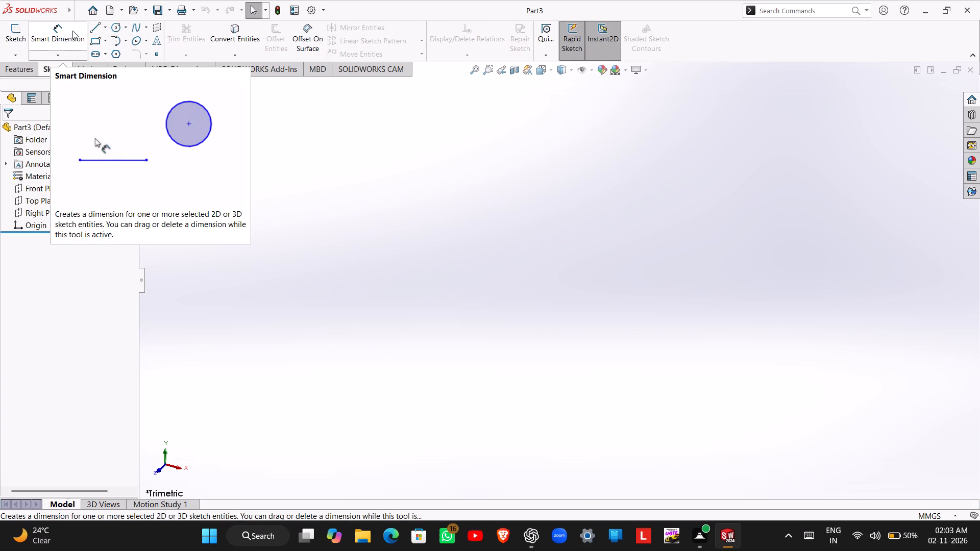
click(97, 28)
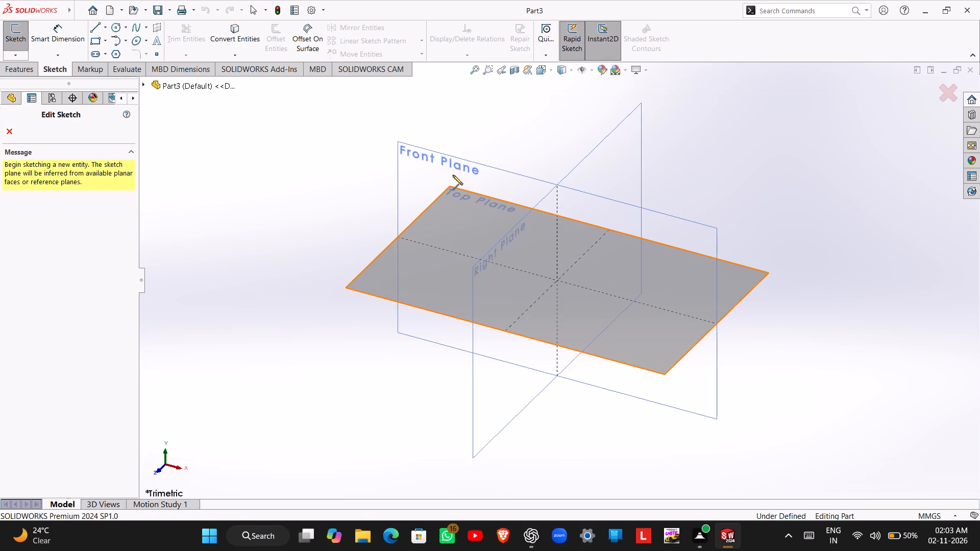
click(451, 167)
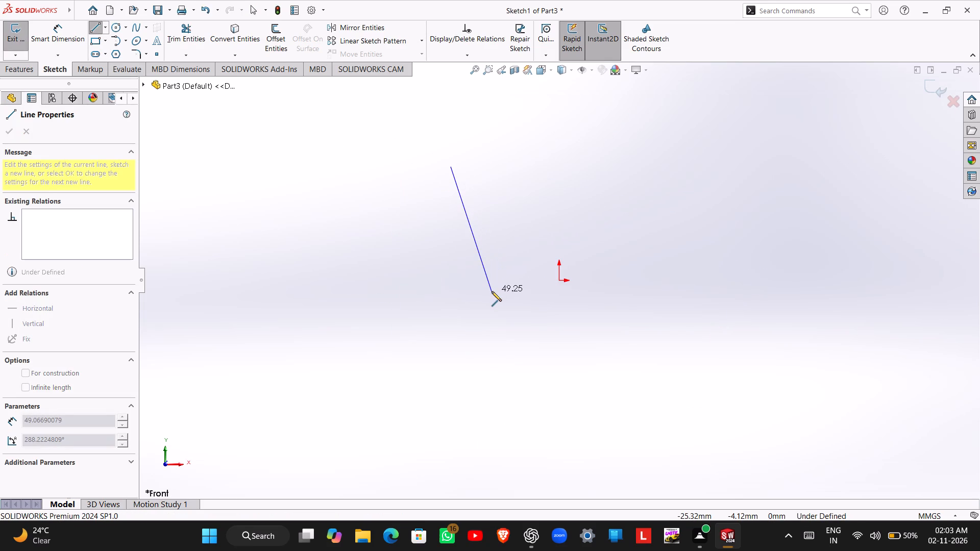
key(Escape)
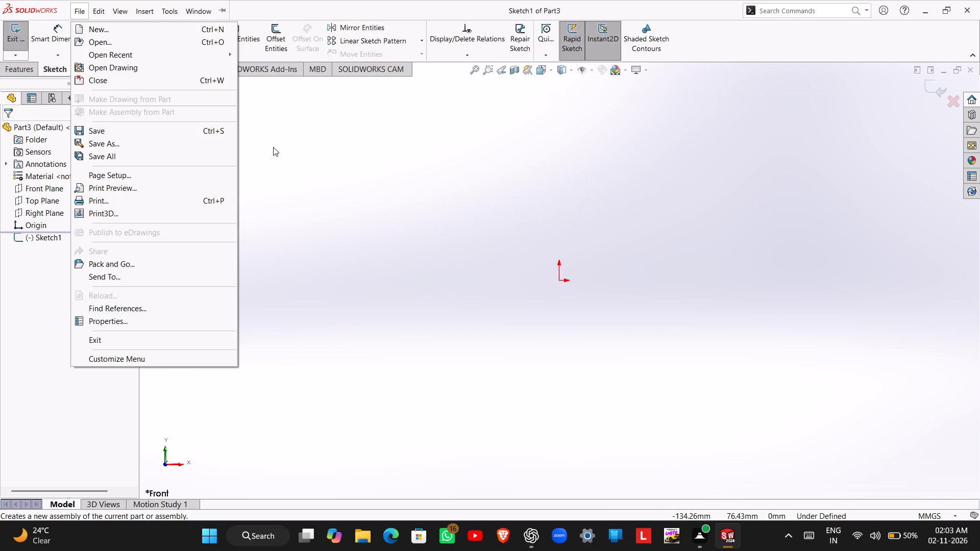
click(273, 147)
Draw a horizontal base line about 126 mm long passing through the origin.
click(93, 23)
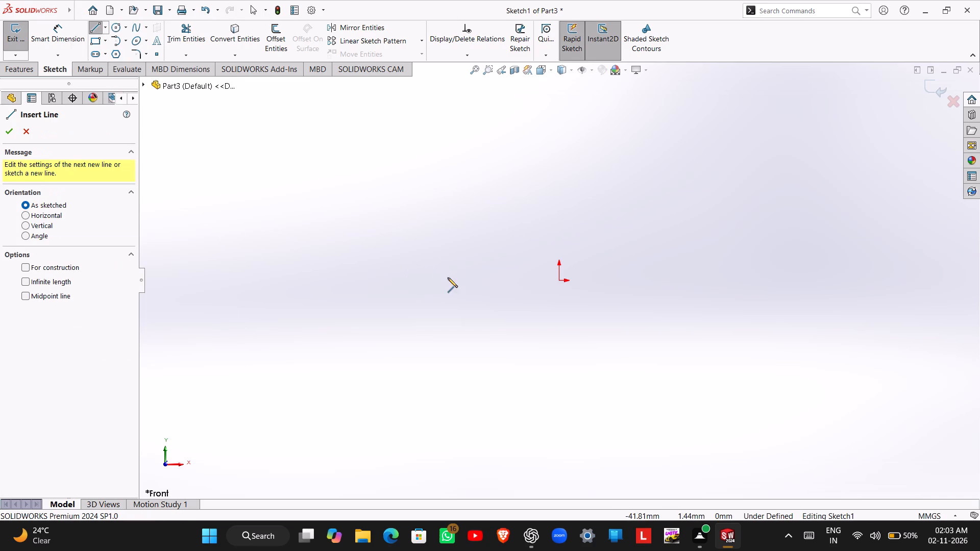
click(451, 281)
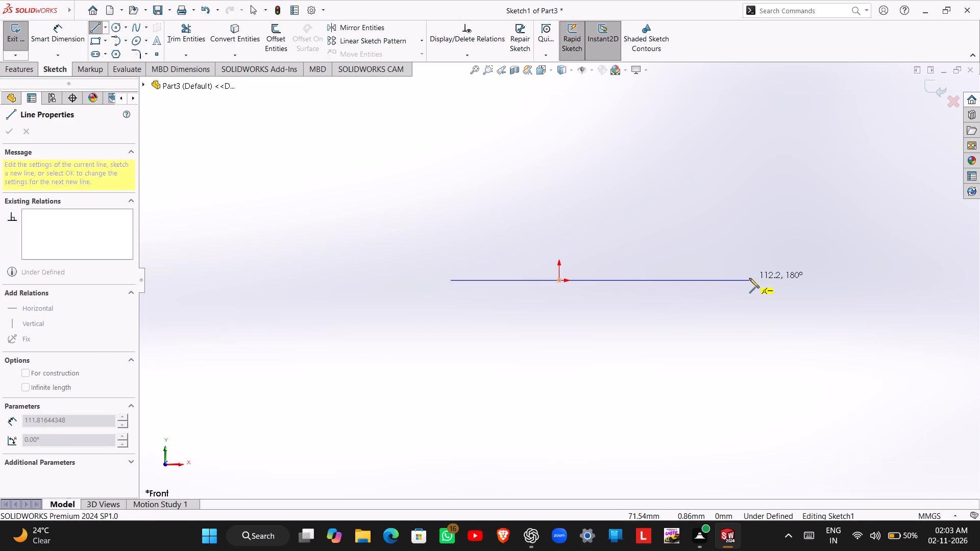
click(785, 281)
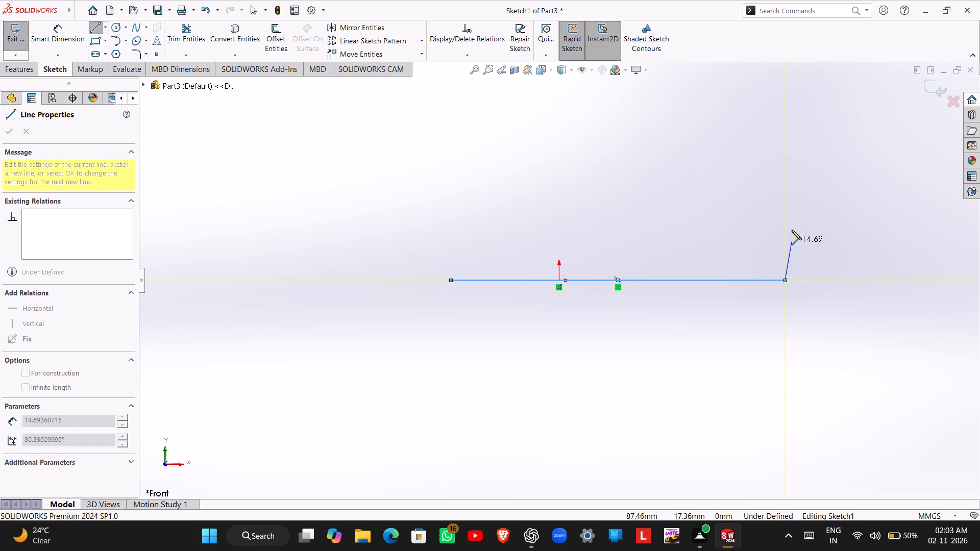
Draw the profile's right side: about 36 mm up, a notch about 10.5 mm deep and 20 mm high, the upper edge, and a short top flat.
click(784, 184)
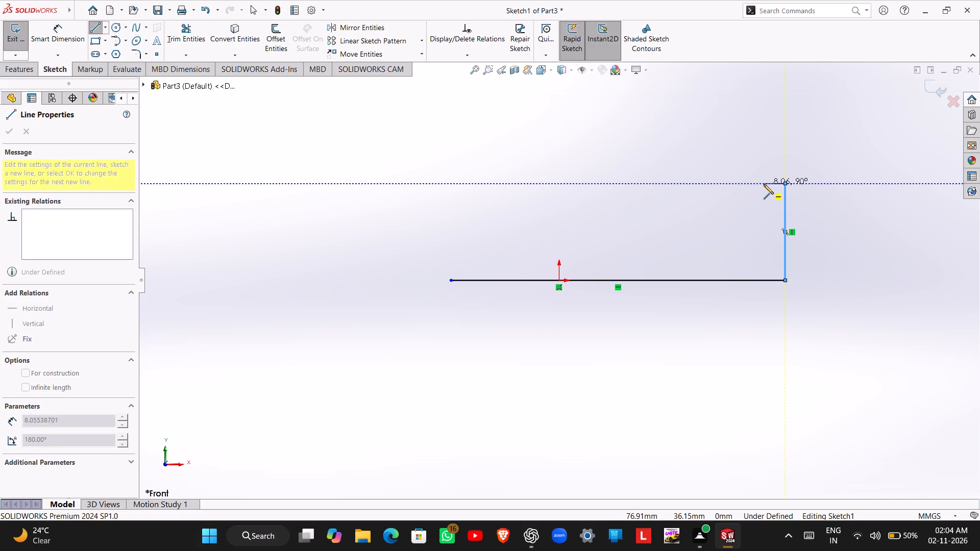
click(757, 185)
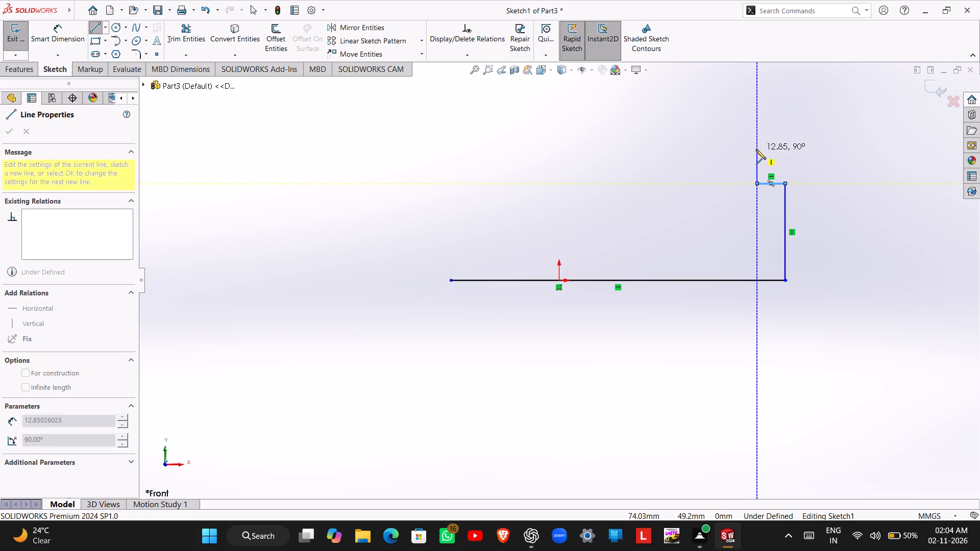
scroll(756, 149, up, 2)
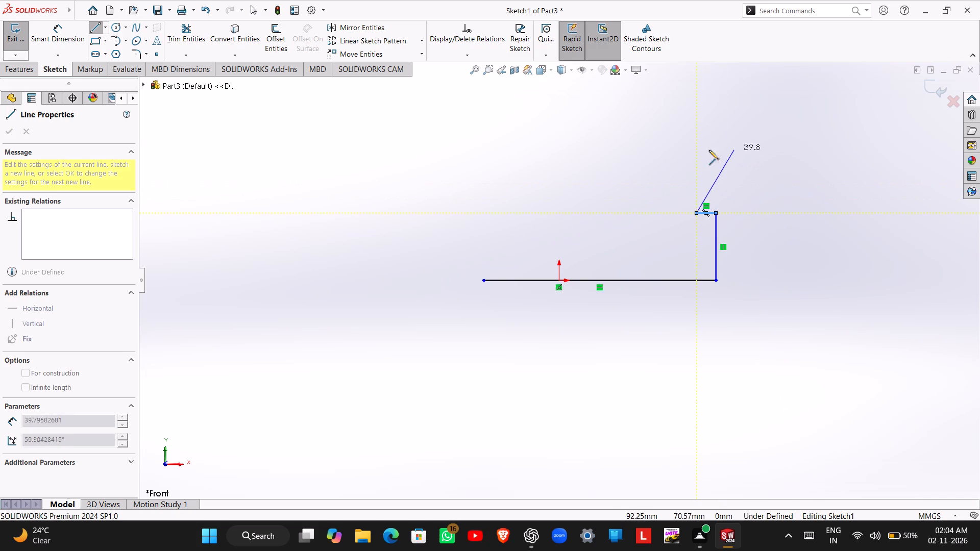
click(697, 176)
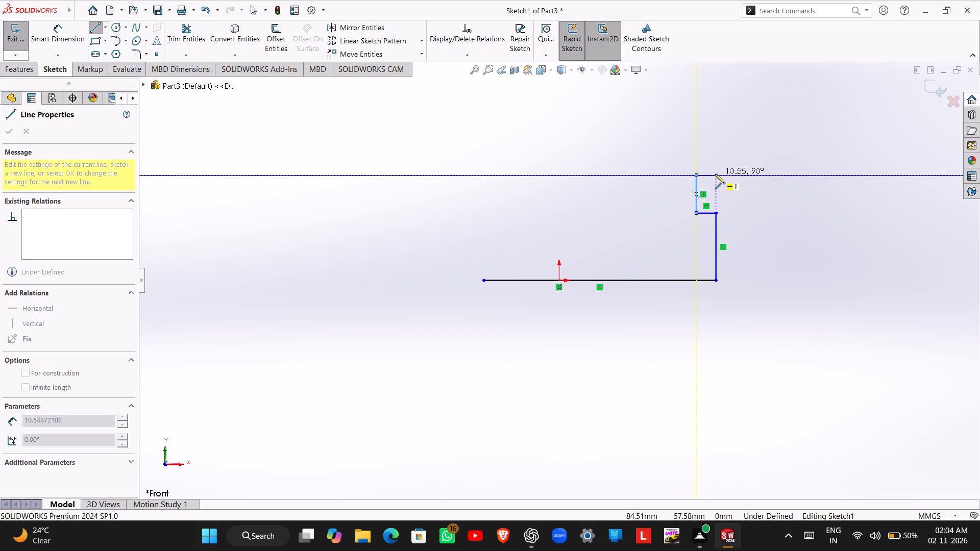
click(715, 174)
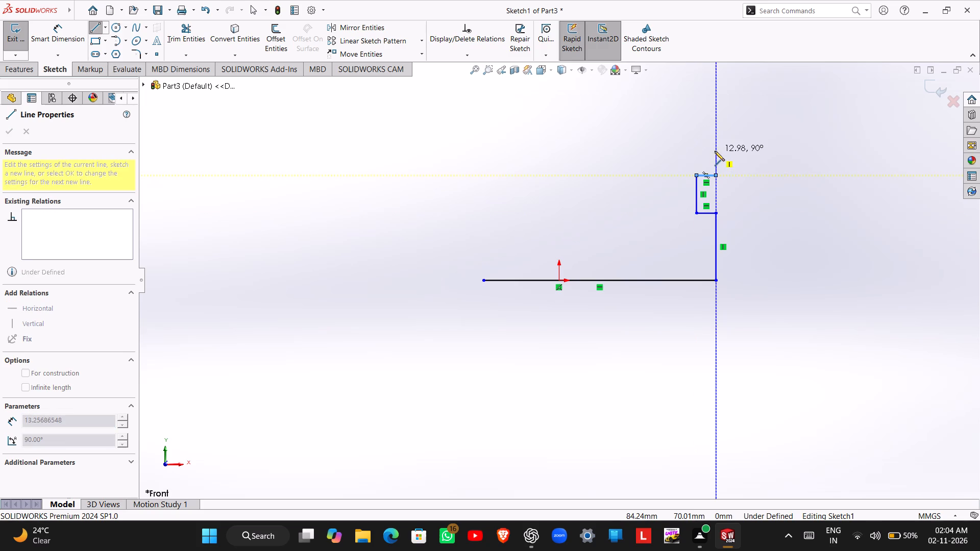
scroll(715, 151, up, 3)
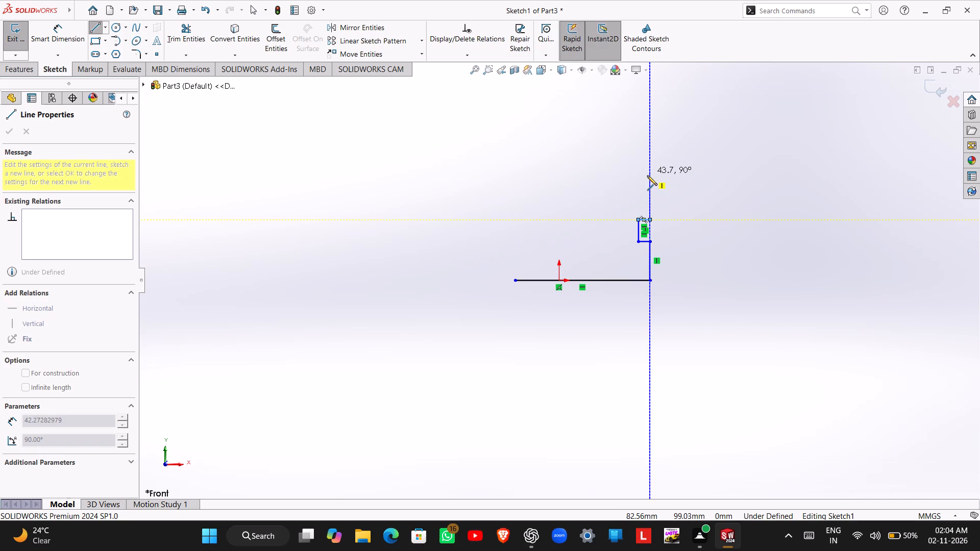
click(649, 172)
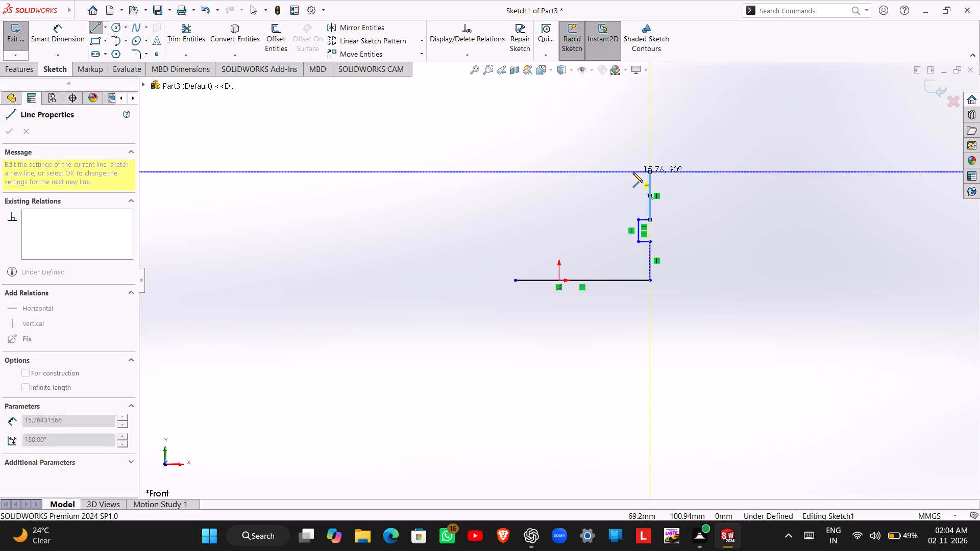
click(637, 171)
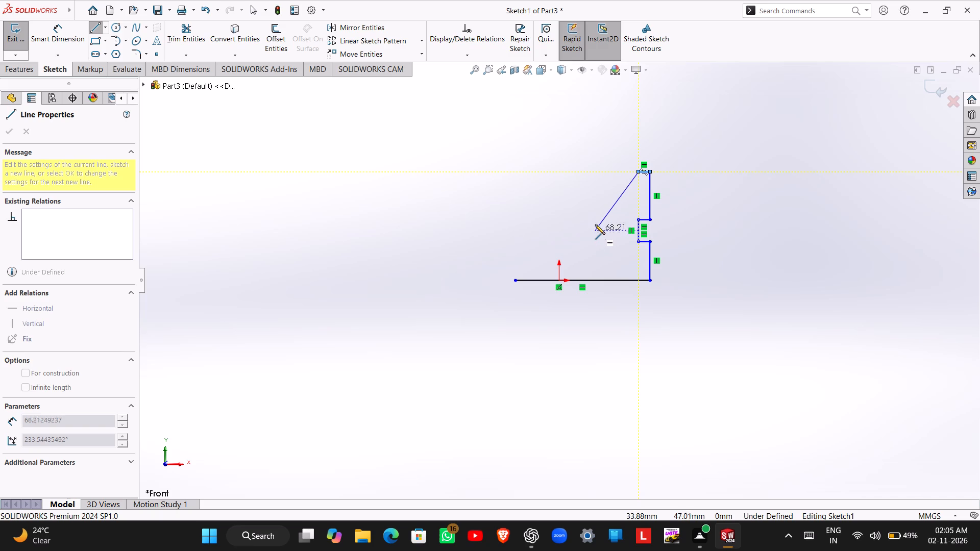
Sketch the V-shaped groove with a bottom relief slot about 16 mm wide and 10 mm deep, ending in a left top flat about 16 mm long.
click(599, 221)
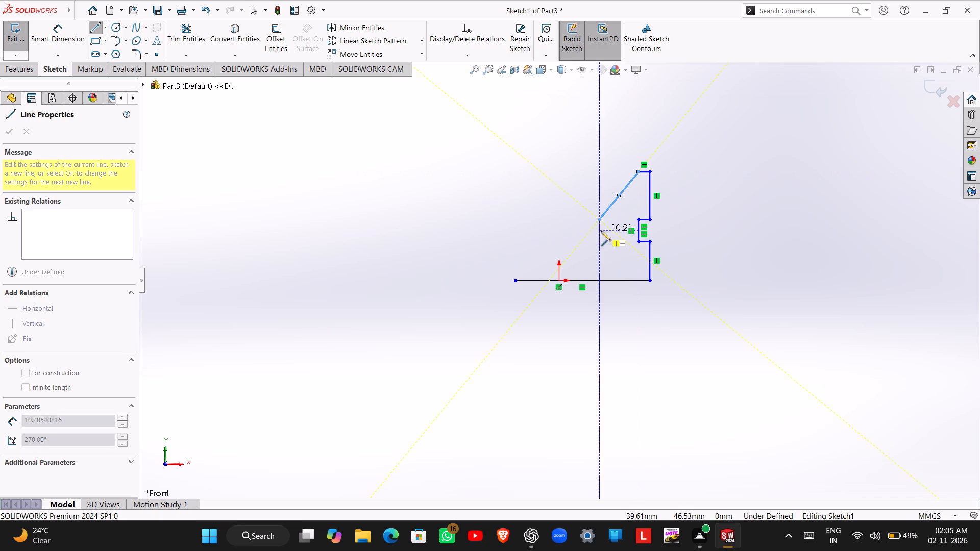
click(601, 232)
click(583, 229)
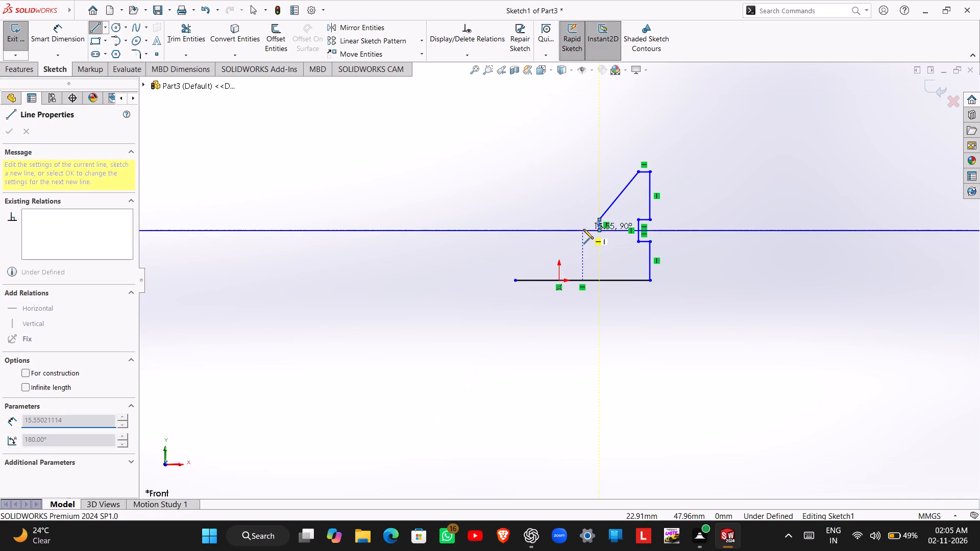
click(582, 220)
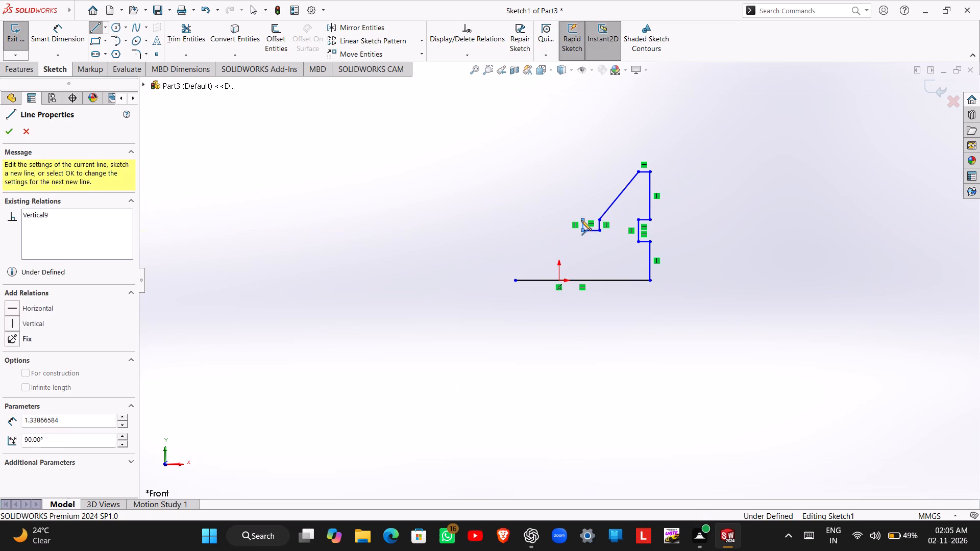
click(530, 171)
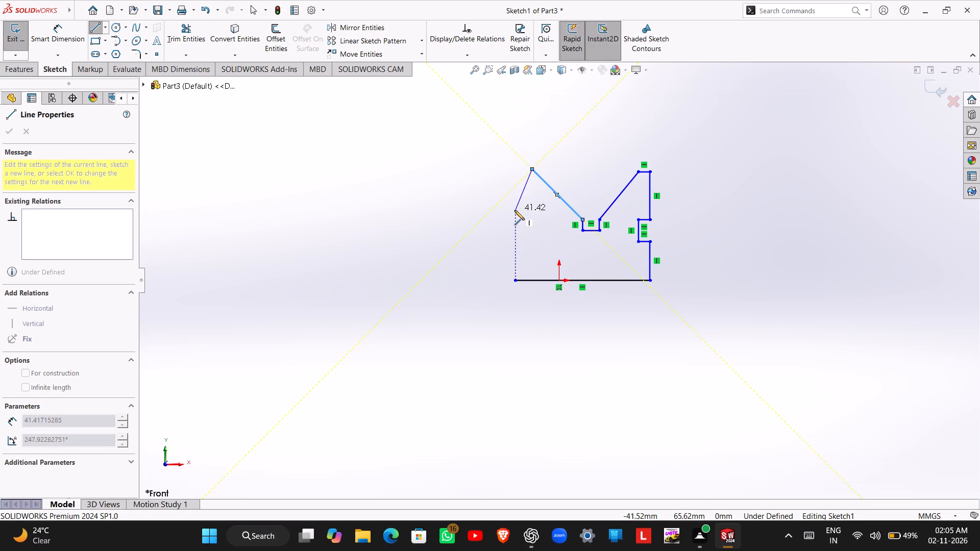
click(512, 168)
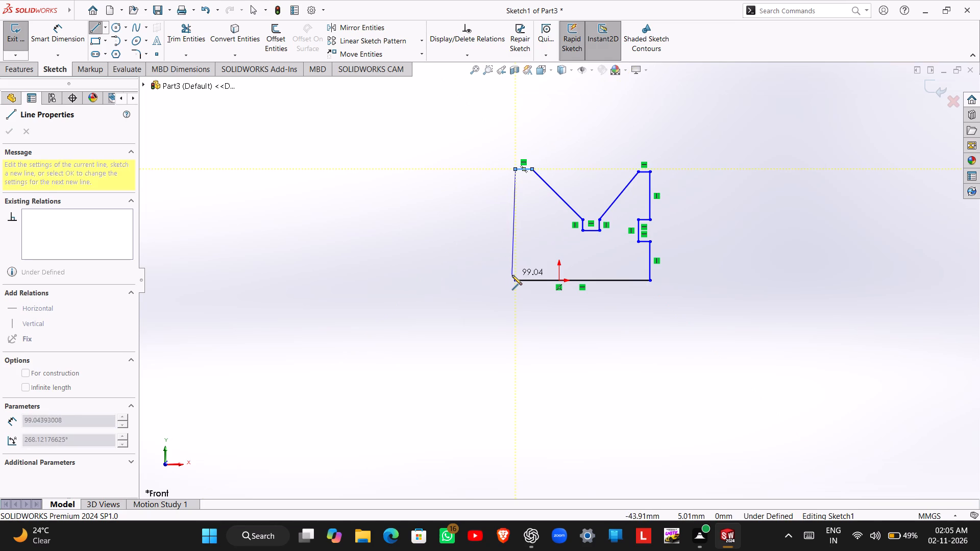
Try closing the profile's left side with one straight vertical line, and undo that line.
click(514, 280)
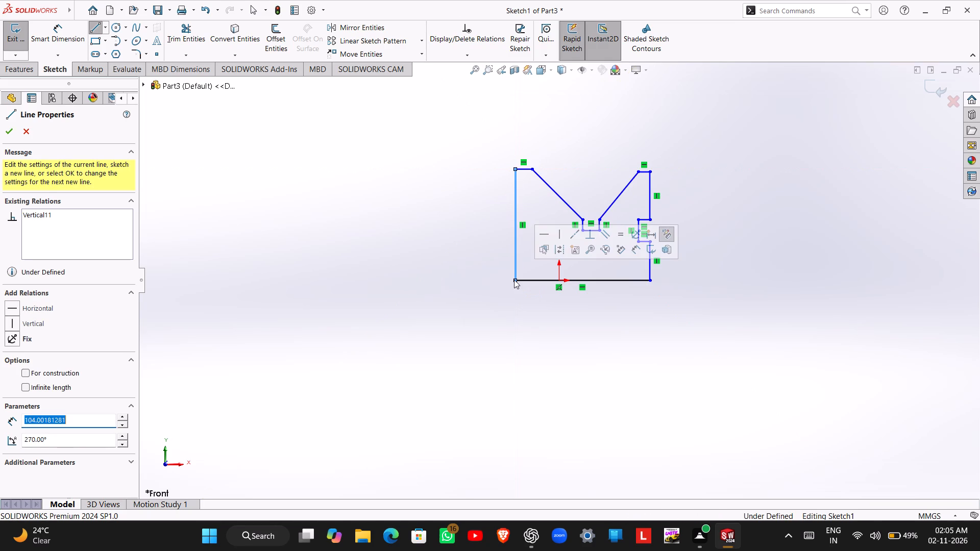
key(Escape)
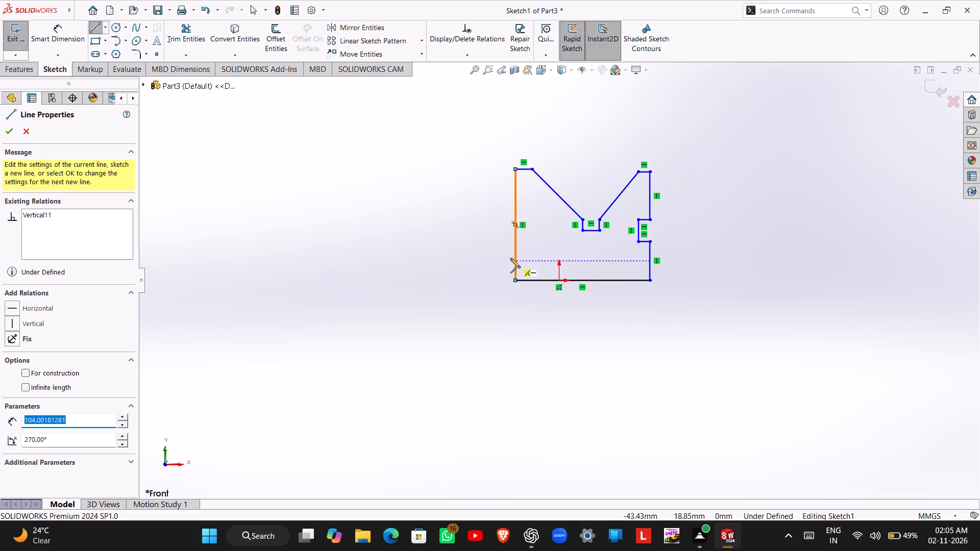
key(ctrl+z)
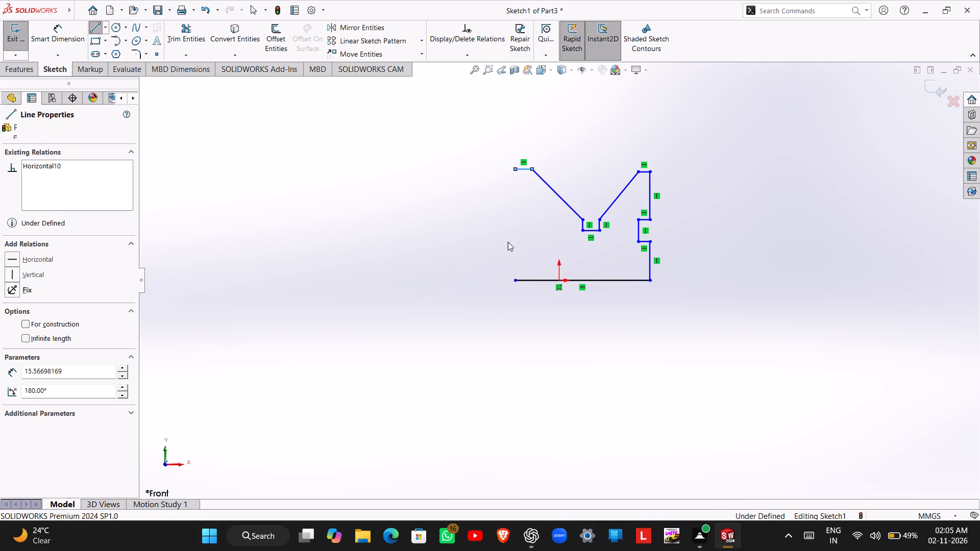
Close the profile's left side with an upper edge about 47 mm, a notch about 11.5 mm deep and 20 mm high, and a lower edge about 36 mm.
click(96, 31)
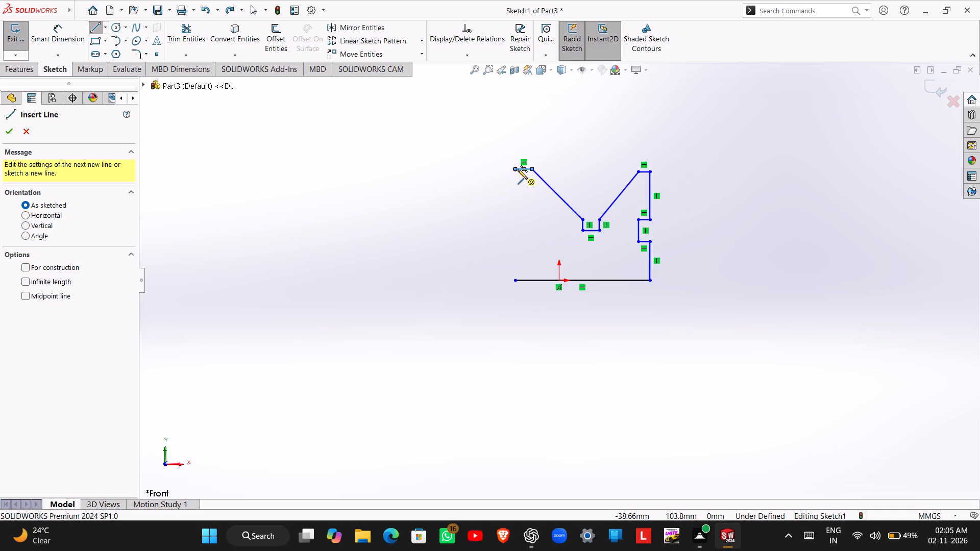
click(516, 169)
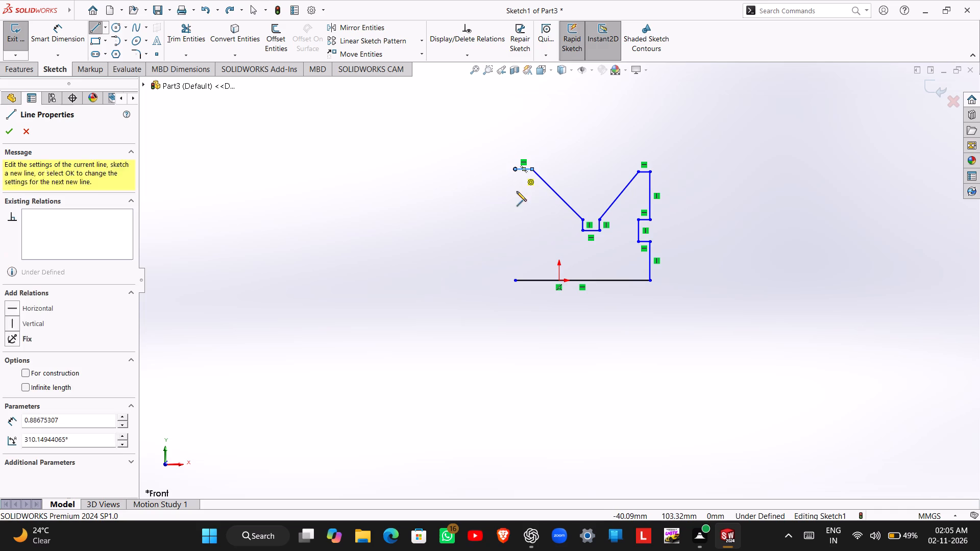
click(515, 219)
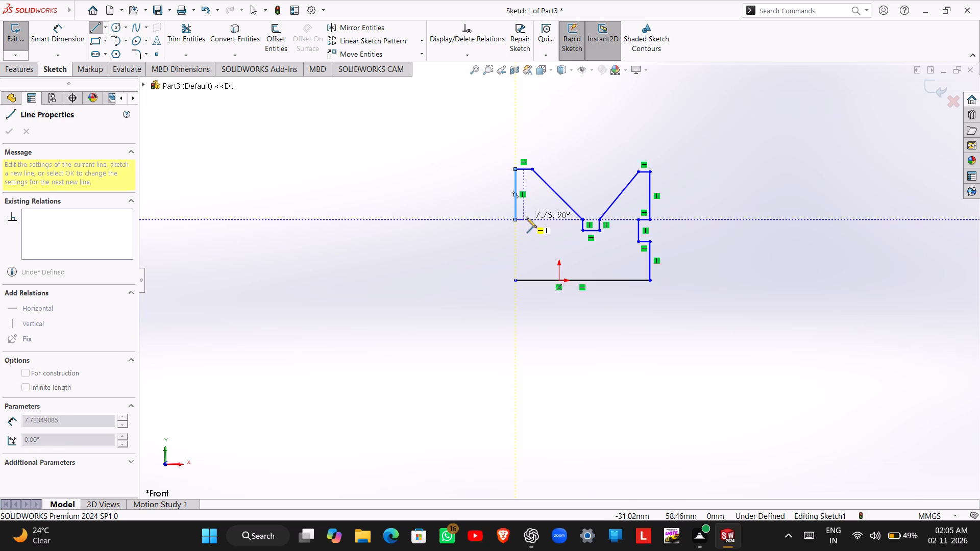
click(528, 218)
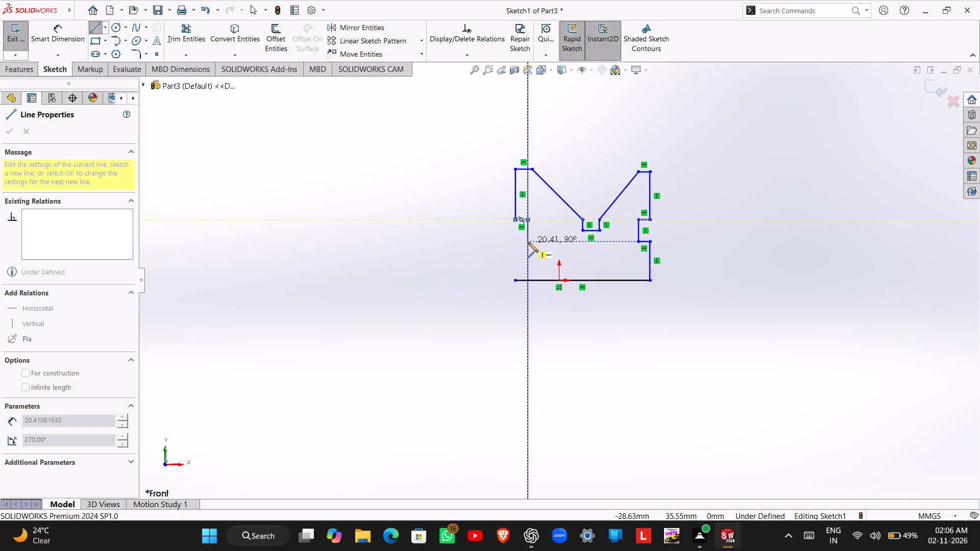
click(528, 242)
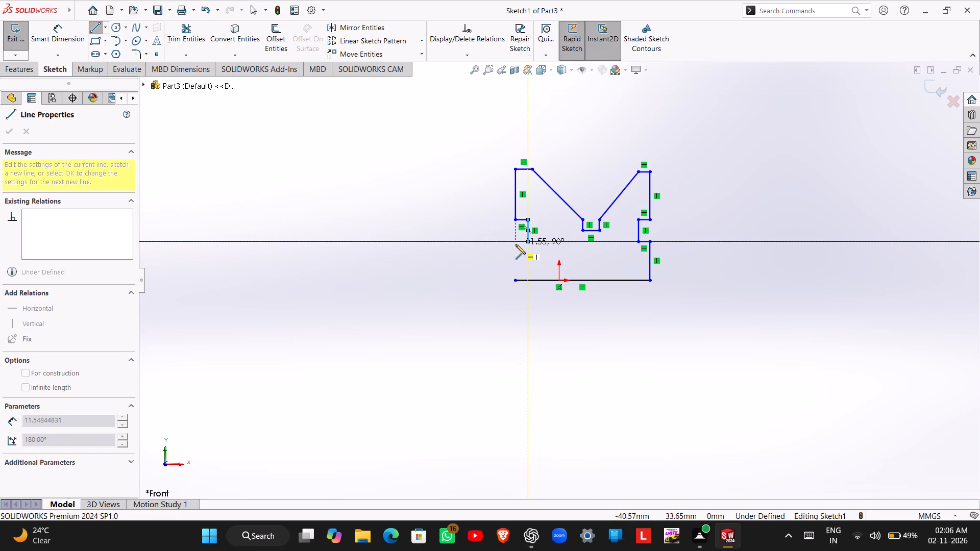
click(513, 240)
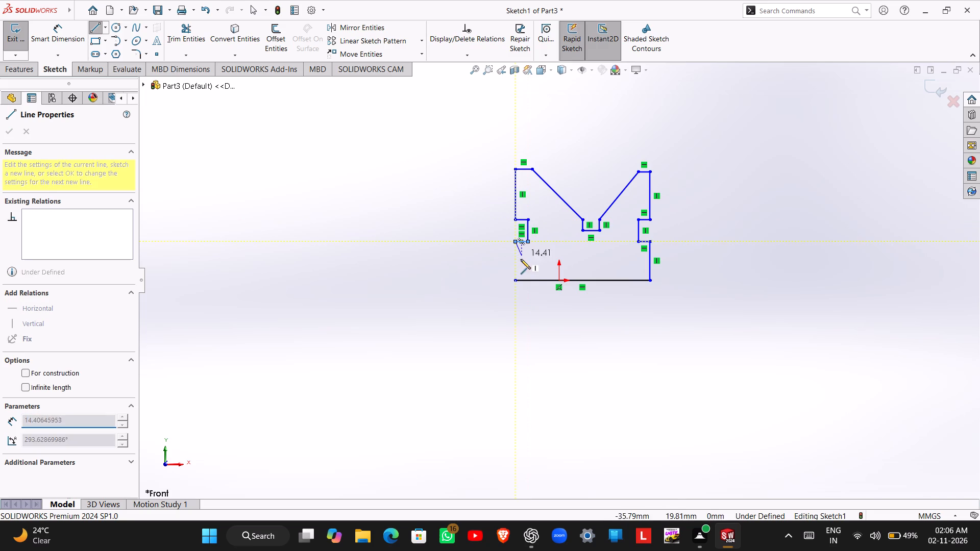
click(516, 280)
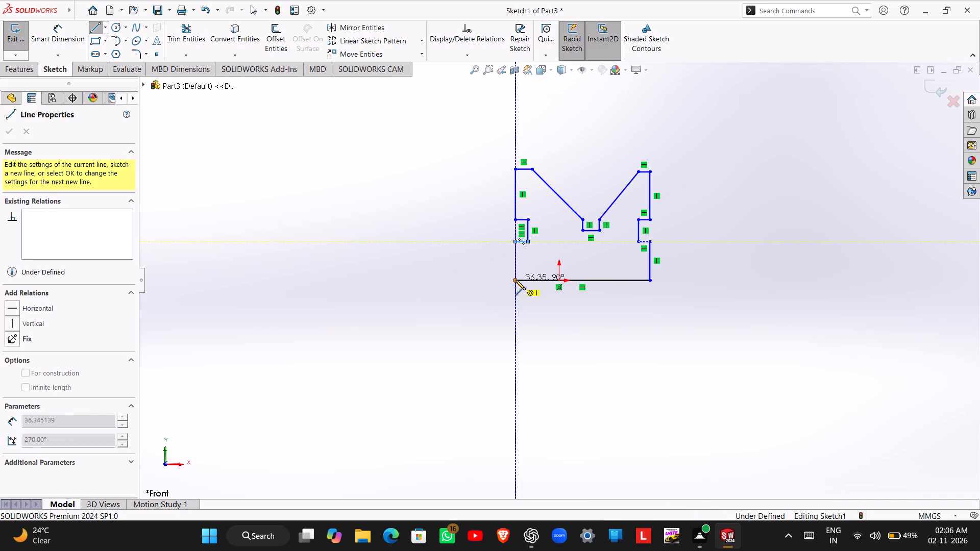
key(Escape)
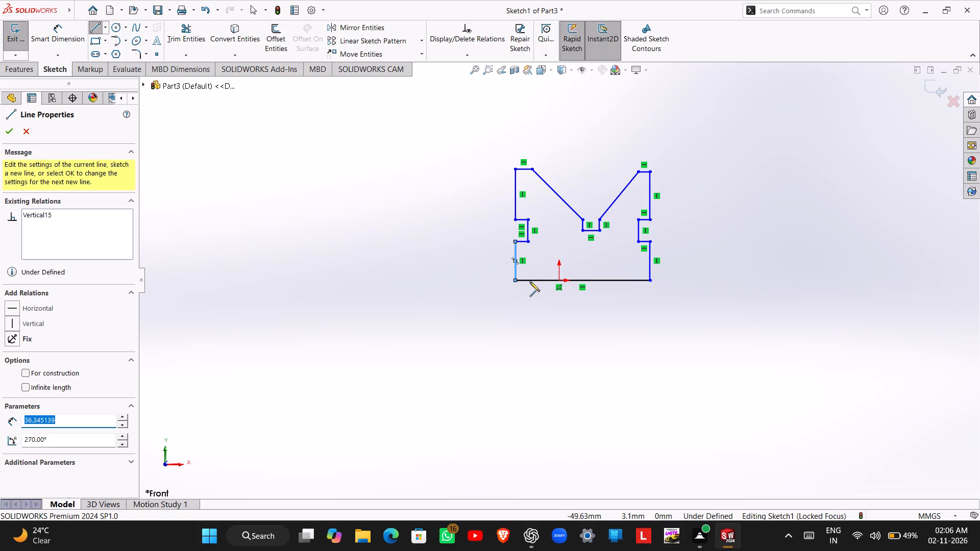
Dimension the overall profile width between the two outer top corners at 125 mm.
scroll(541, 260, down, 3)
scroll(768, 129, down, 1)
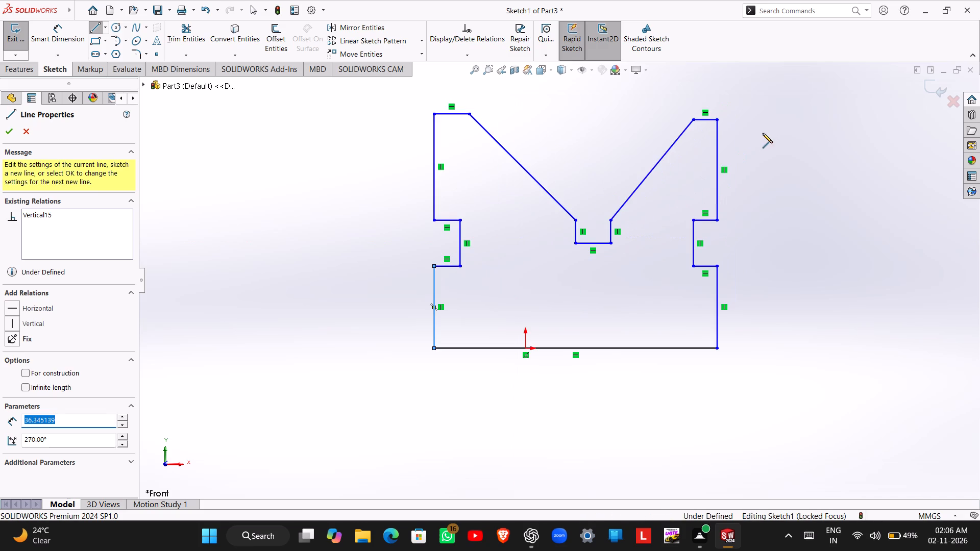
scroll(761, 140, down, 1)
right_drag(719, 289, 724, 277)
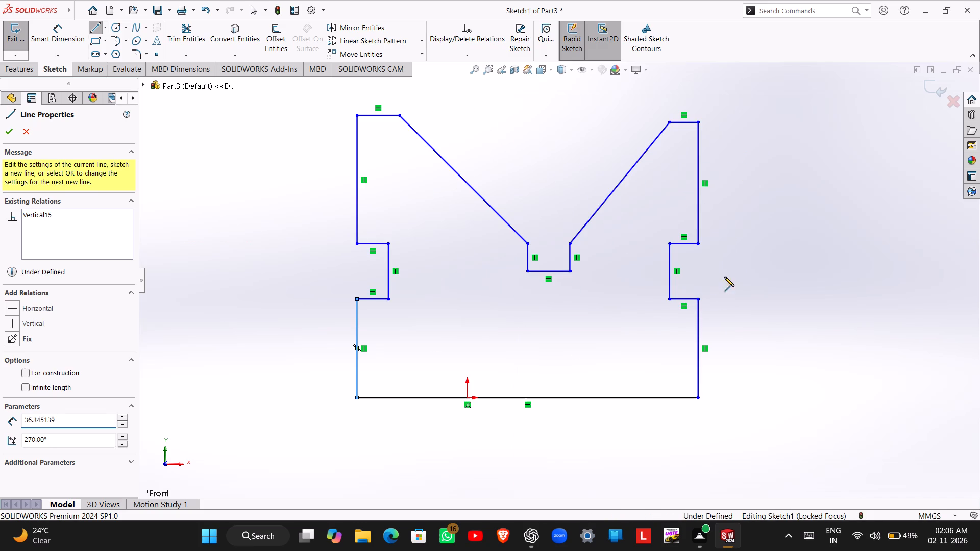
right_drag(724, 277, 757, 159)
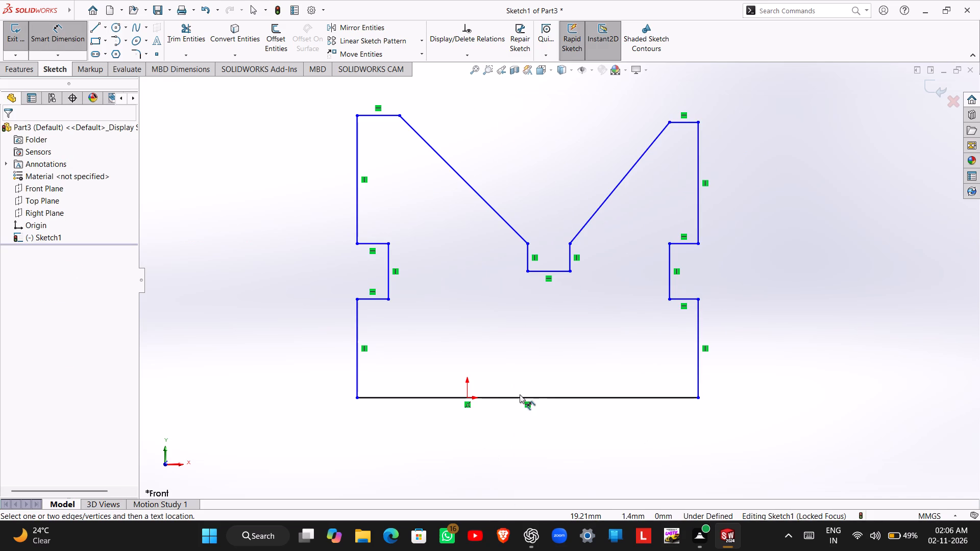
click(358, 116)
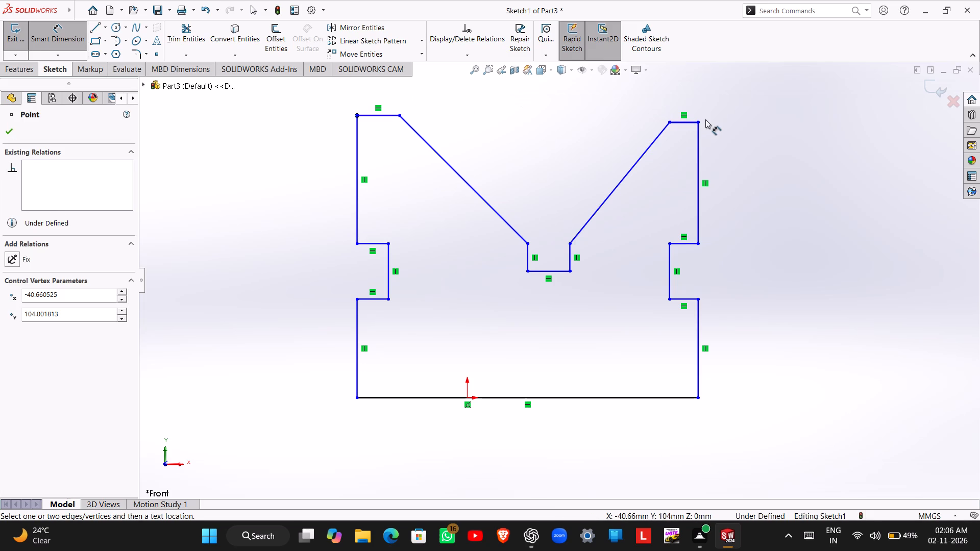
click(698, 121)
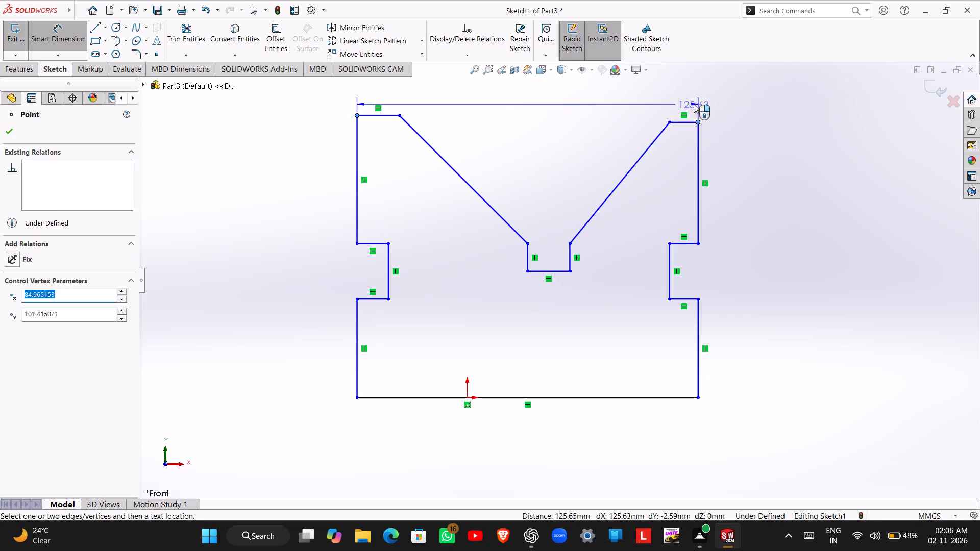
click(693, 101)
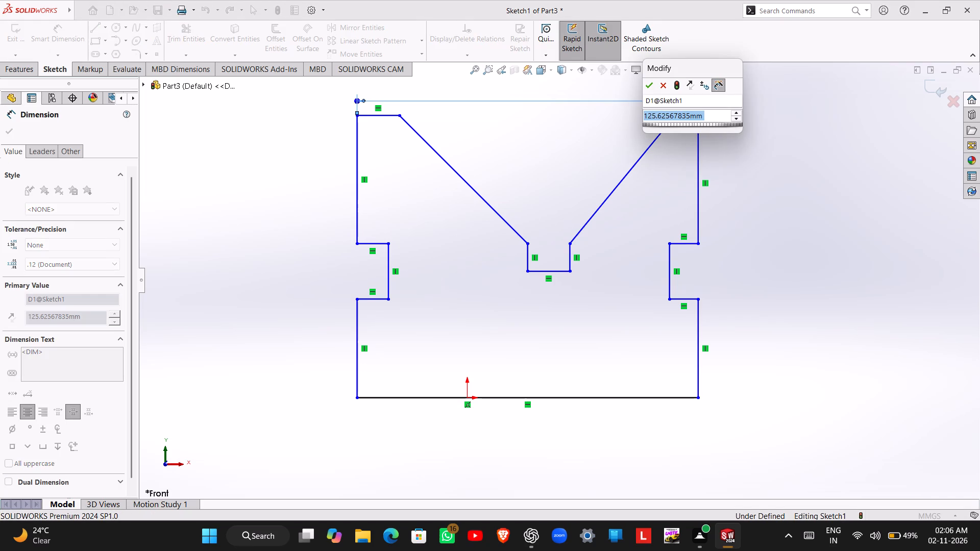
text(125)
key(Return)
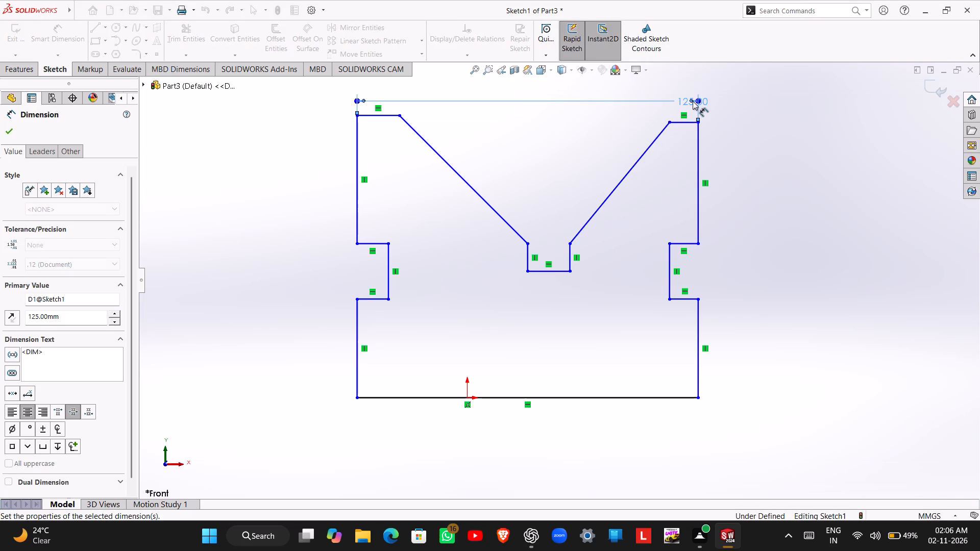
Dimension the V-groove's top opening at 100 mm and the left top flat at 12.5 mm.
click(400, 114)
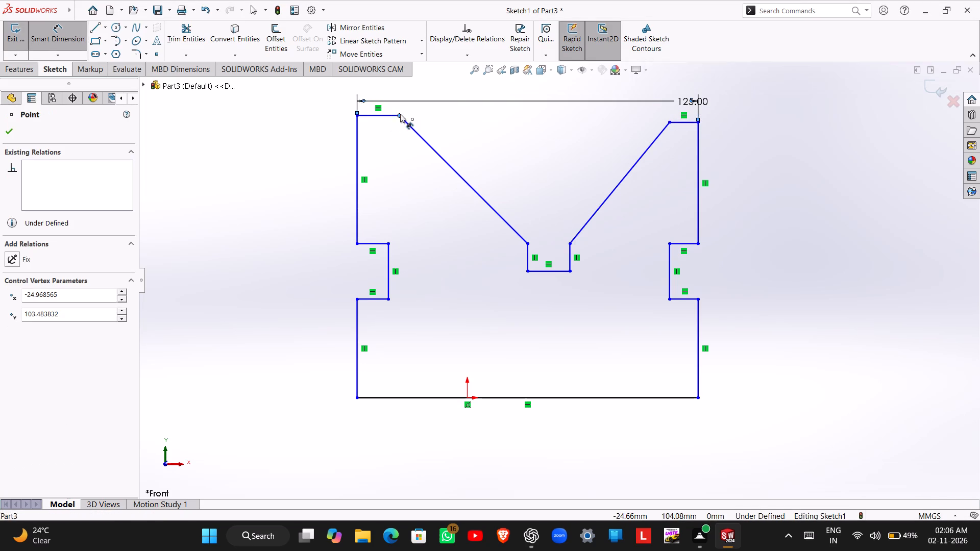
click(669, 121)
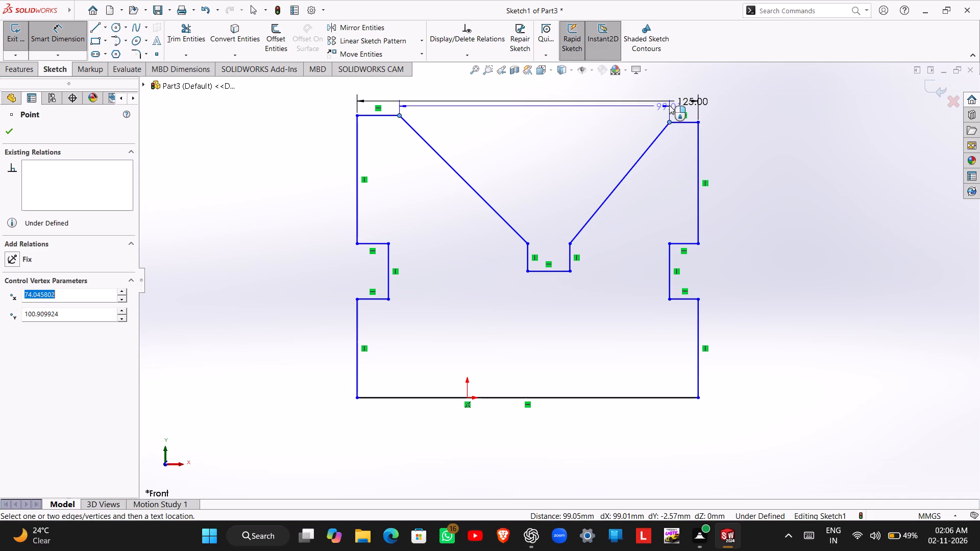
click(665, 91)
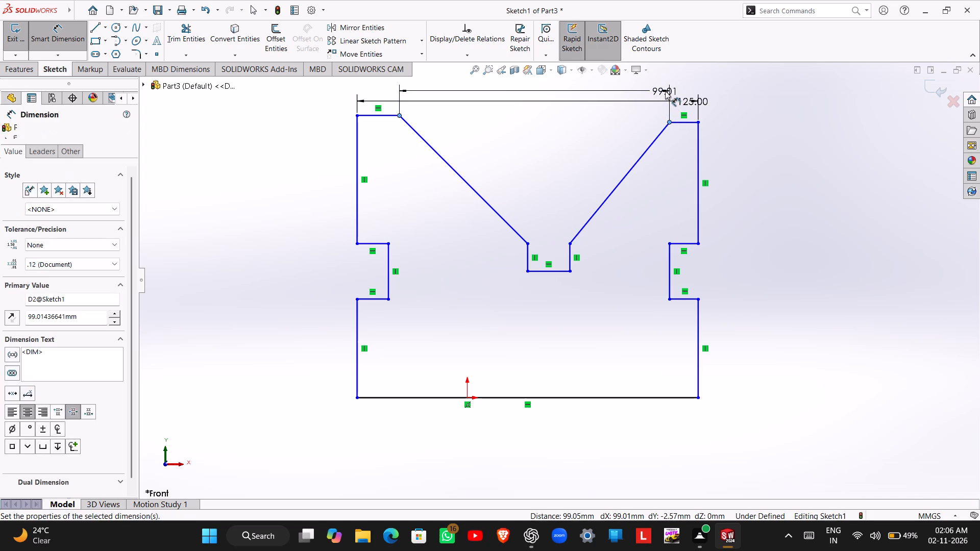
text(100)
key(Return)
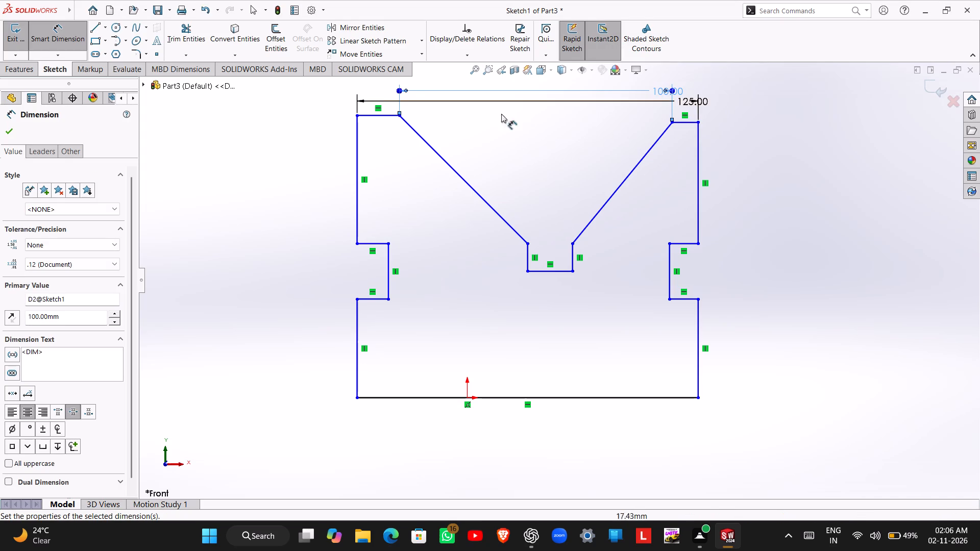
click(374, 114)
click(383, 148)
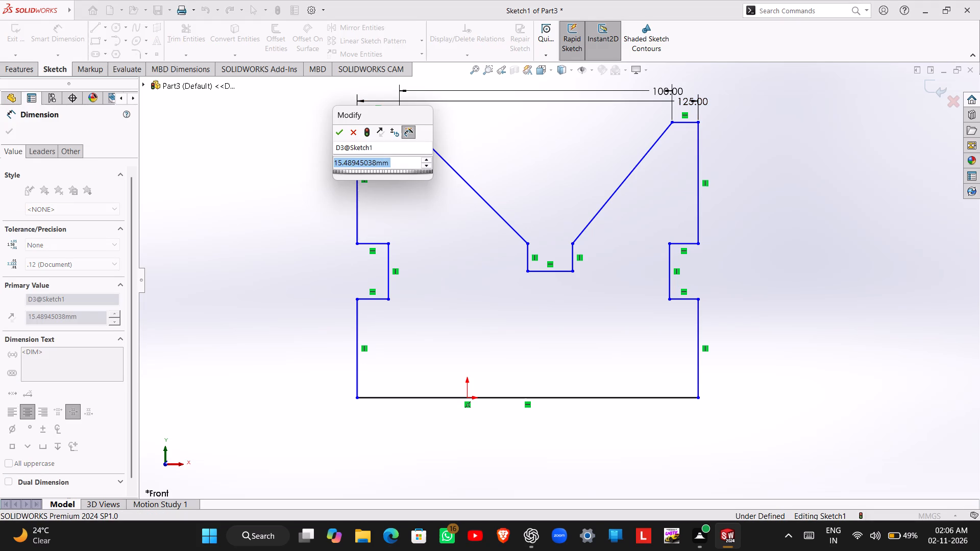
text(12.5)
key(Return)
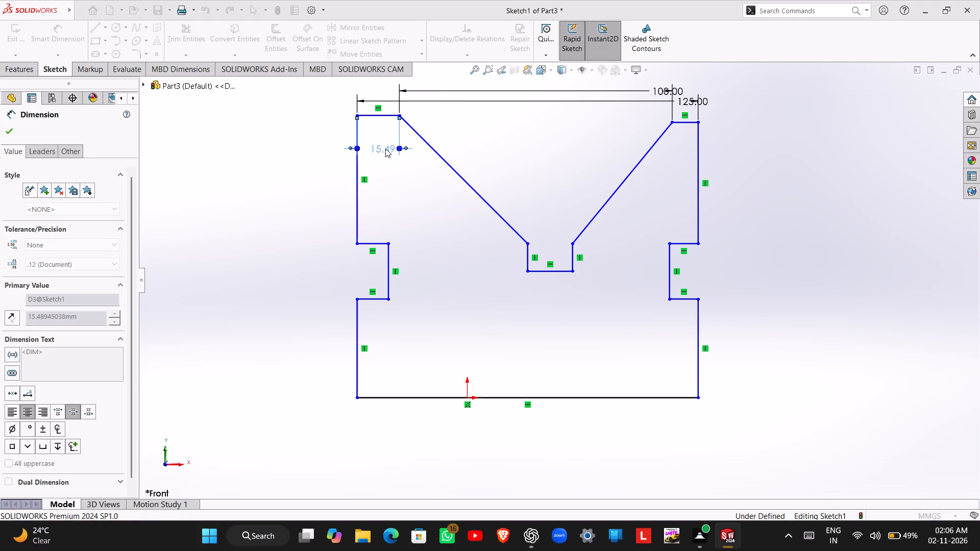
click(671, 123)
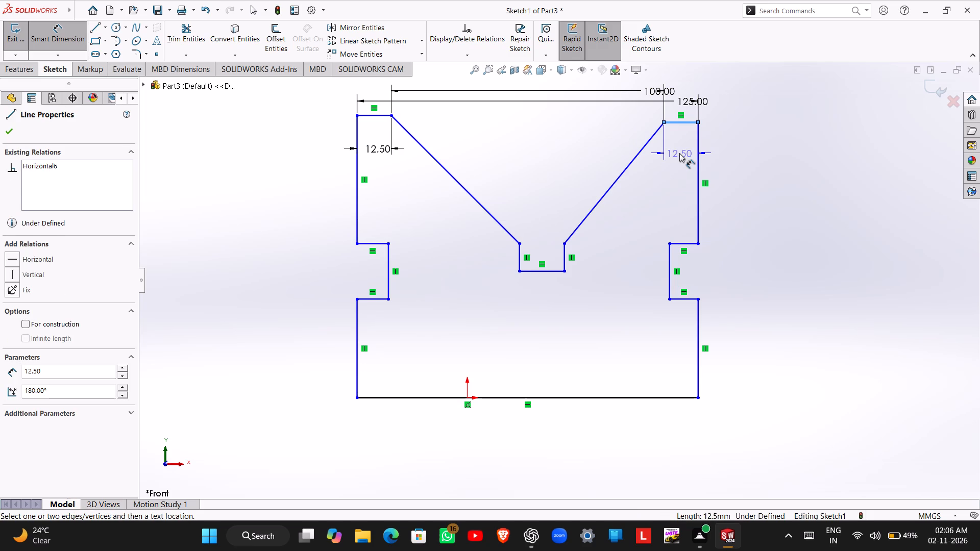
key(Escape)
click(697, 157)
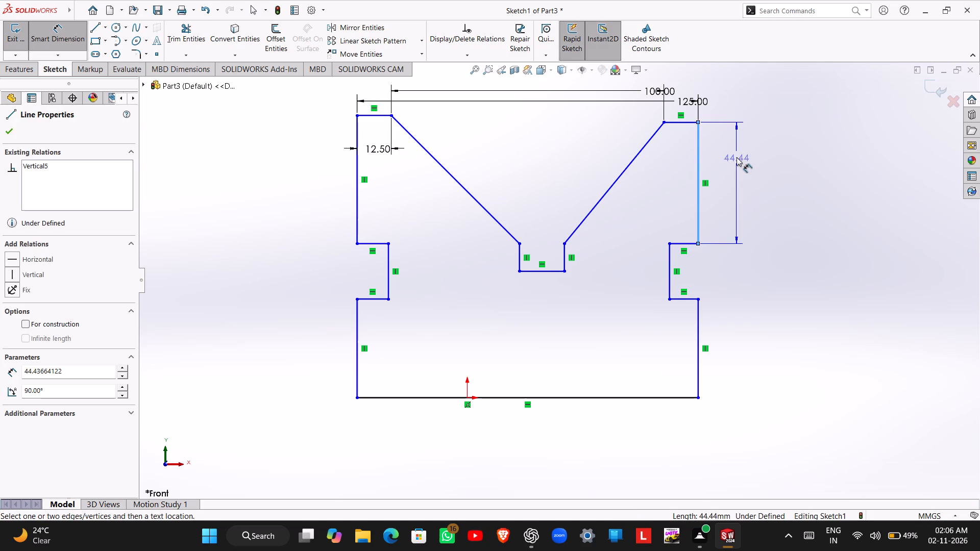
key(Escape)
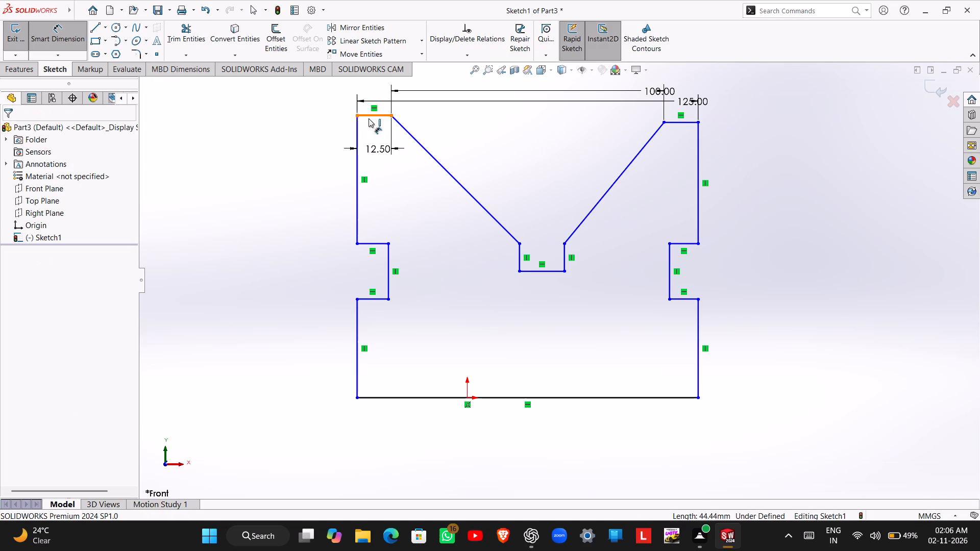
Dimension the profile's left vertical edge above the notch at 44 mm.
click(356, 124)
click(328, 128)
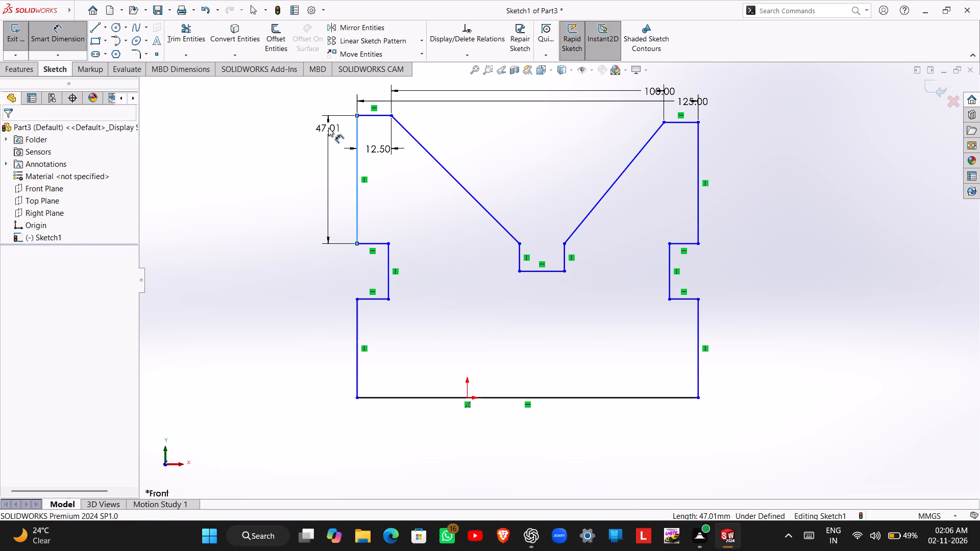
text(44)
key(Return)
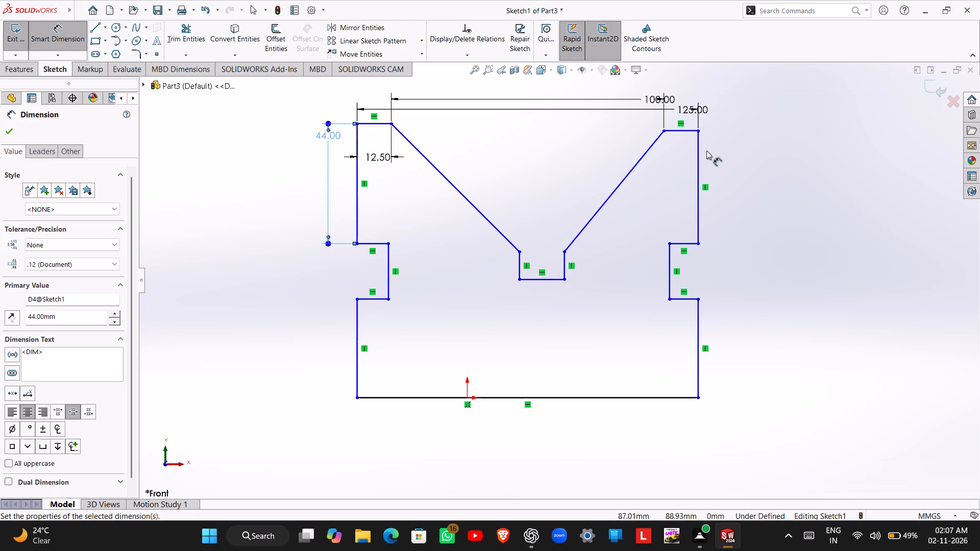
Dimension the vertical distance from the outer right top corner to the midpoint of the right notch's inner edge at 50 mm.
click(697, 129)
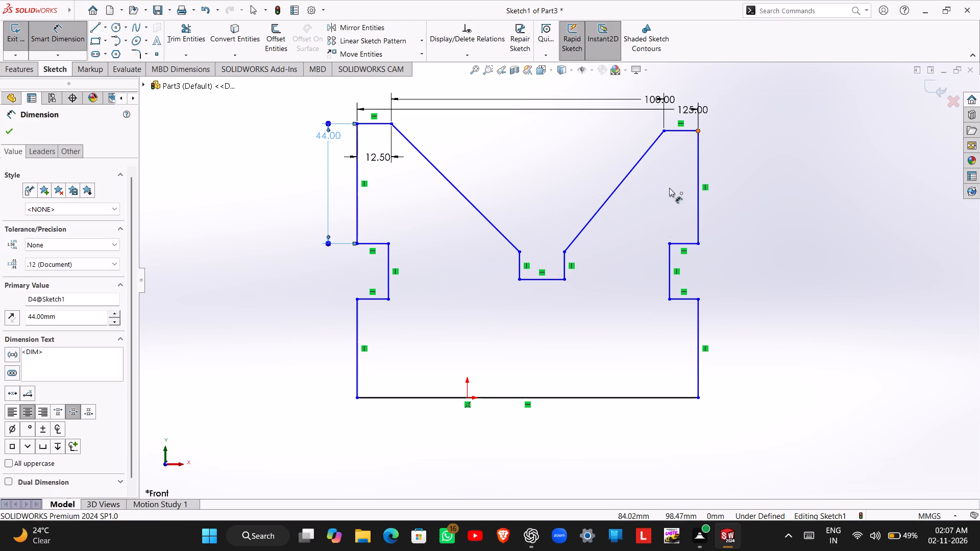
click(669, 273)
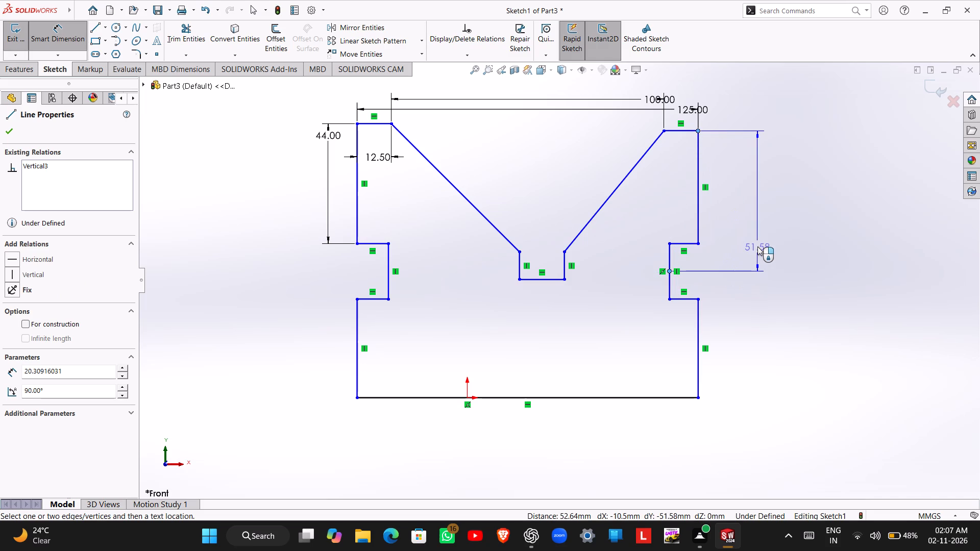
click(760, 245)
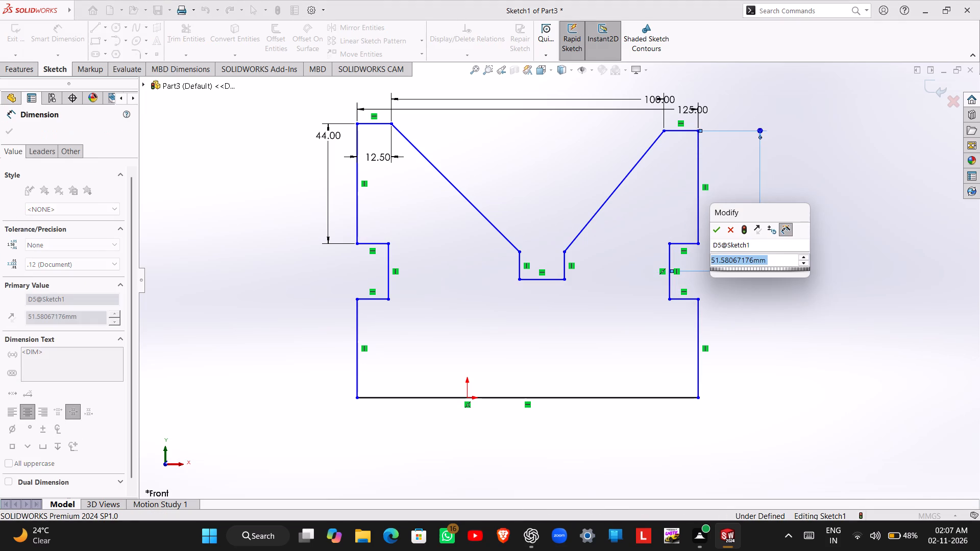
text(50)
key(Return)
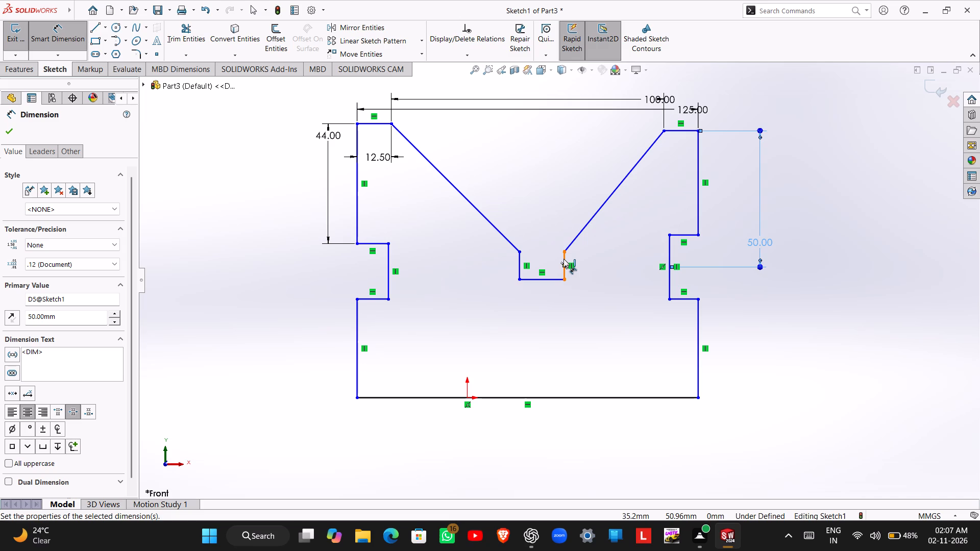
Dimension the relief slot at the bottom of the V-groove to 6 mm deep and 12 mm wide.
click(563, 259)
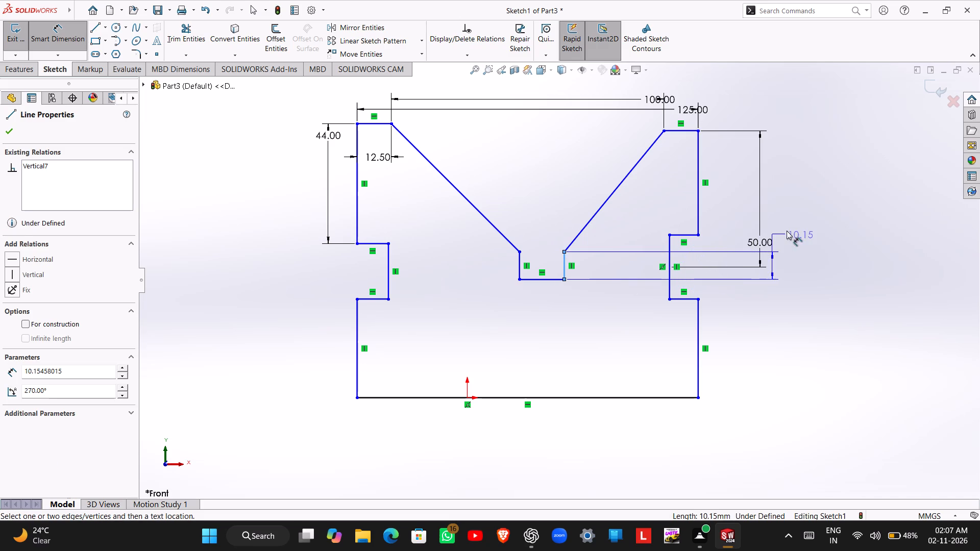
click(799, 234)
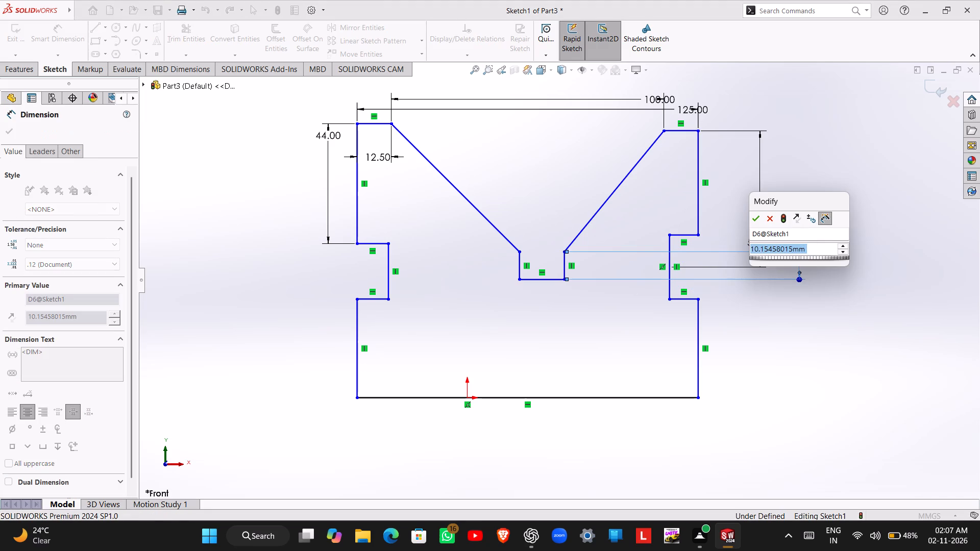
key(6)
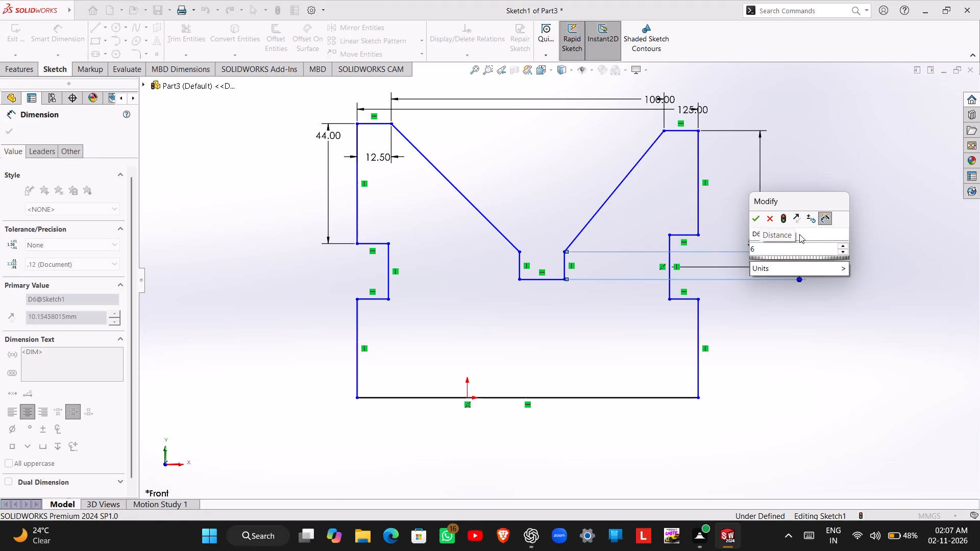
key(Return)
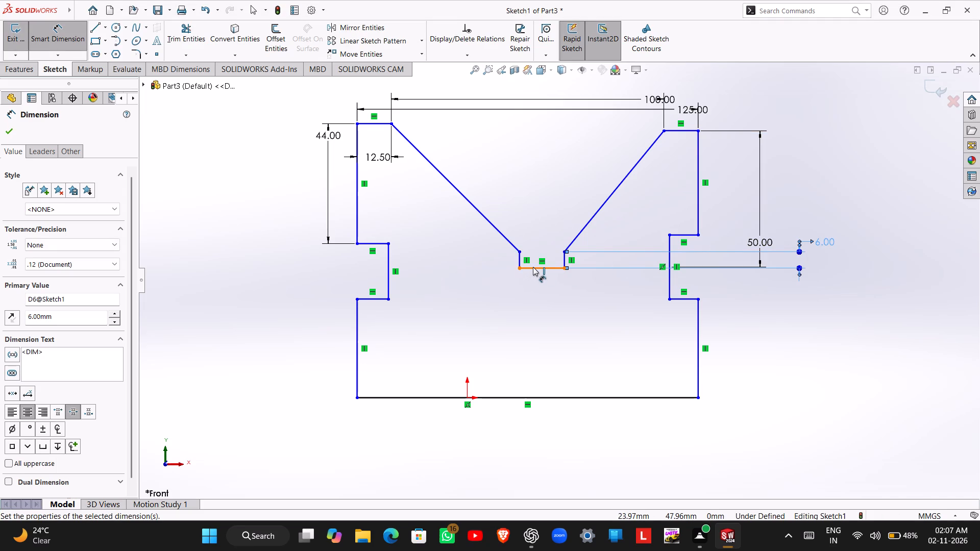
click(533, 267)
click(528, 304)
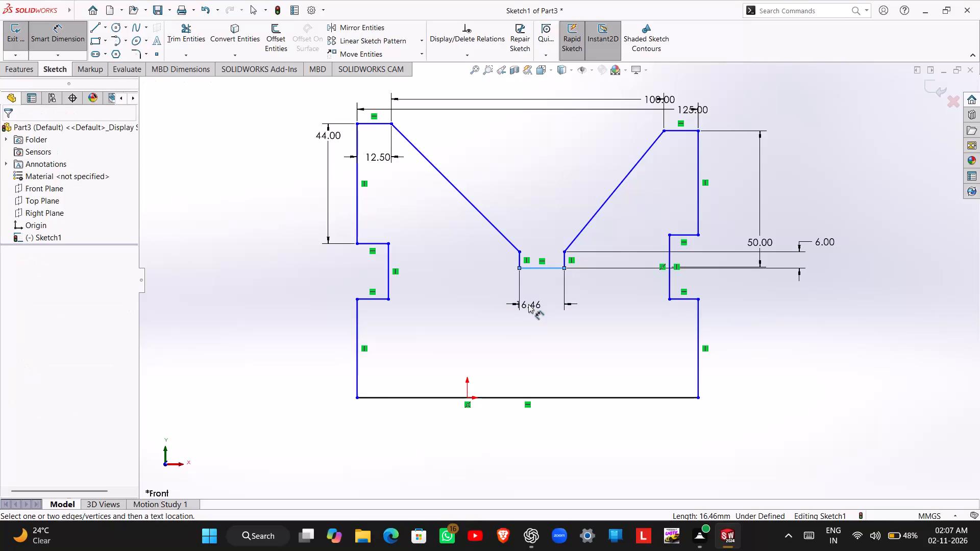
text(12)
key(Return)
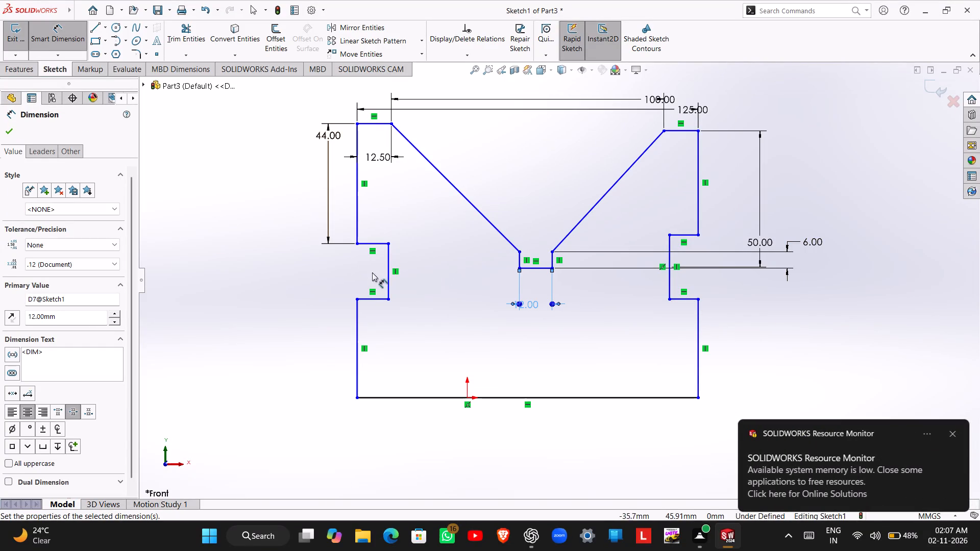
Dimension the inner vertical edges of the left and right side notches at 20 mm each.
click(388, 284)
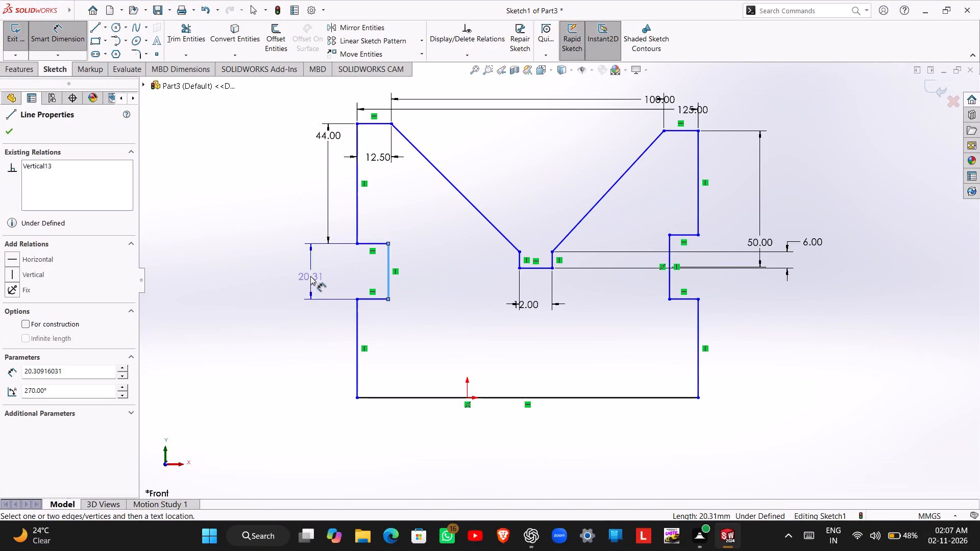
click(310, 276)
text(20)
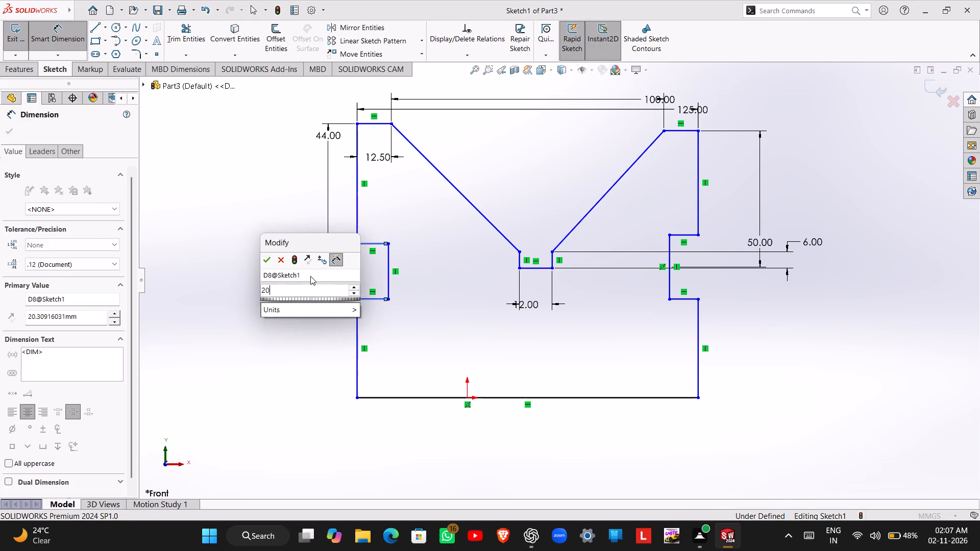
key(Return)
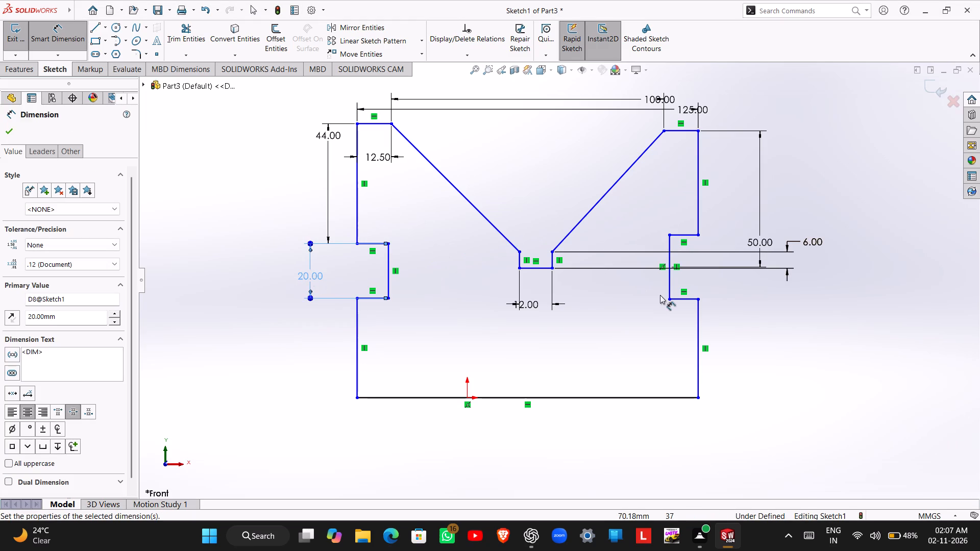
click(667, 282)
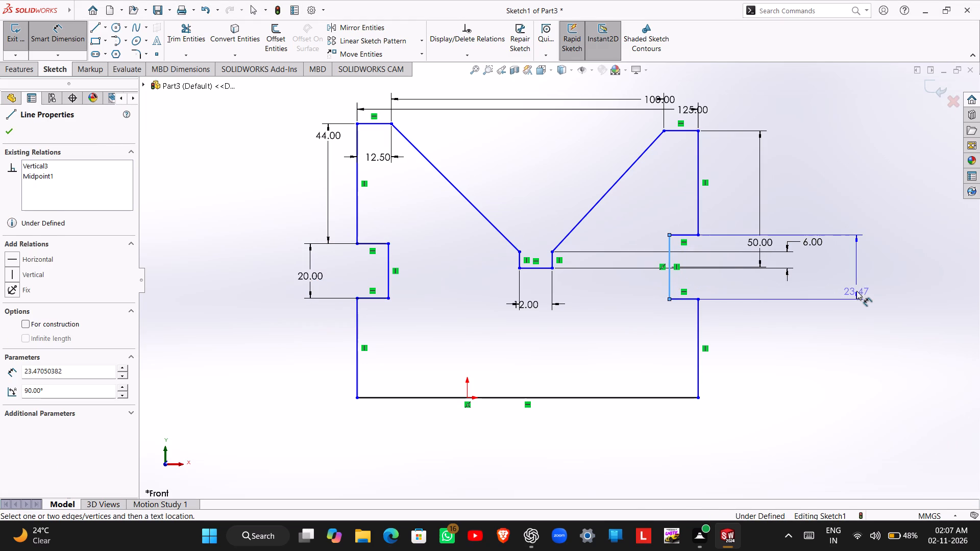
click(856, 291)
text(20)
key(Return)
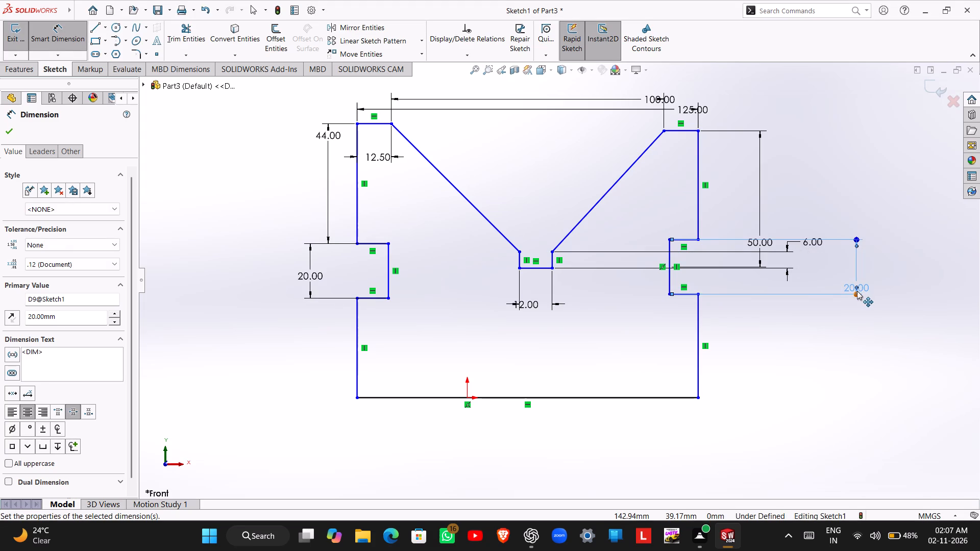
Dimension the profile's right vertical edge below the notch at 36 mm.
click(699, 330)
click(747, 334)
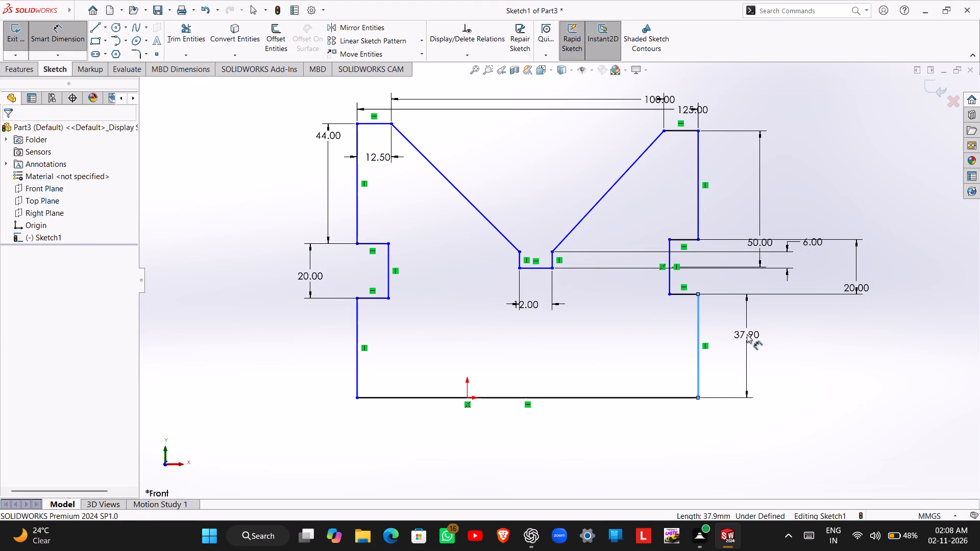
text(36)
key(Return)
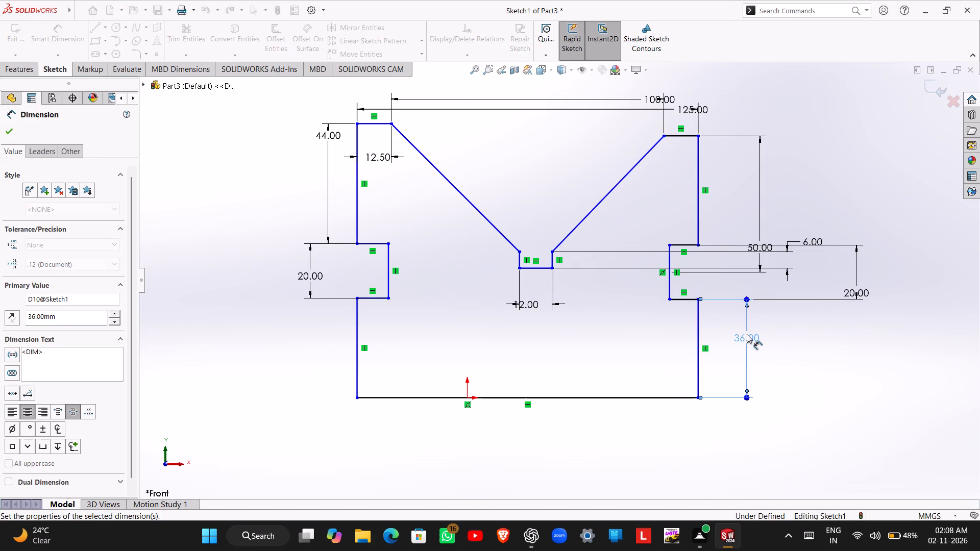
Dimension the profile's left vertical edge below the notch at 36 mm.
click(357, 313)
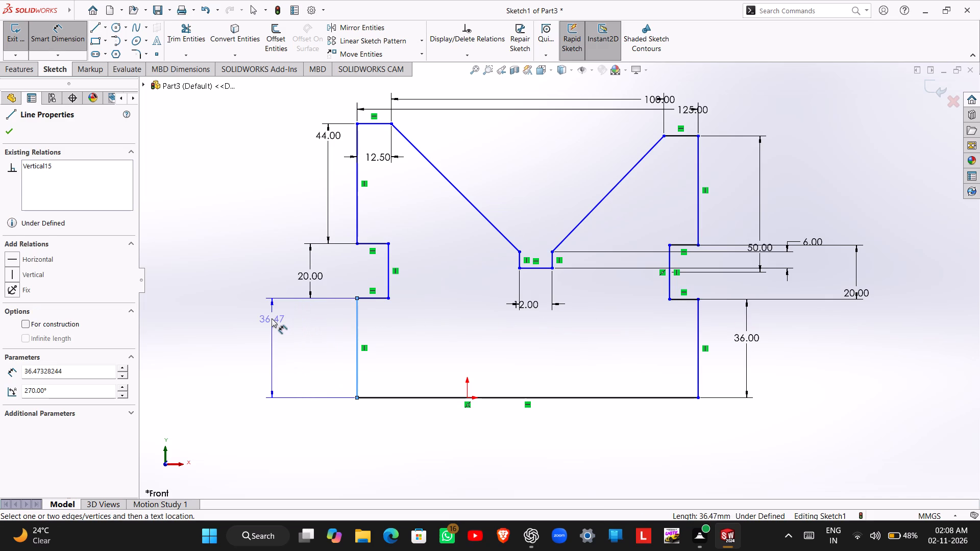
click(272, 318)
text(36)
key(Return)
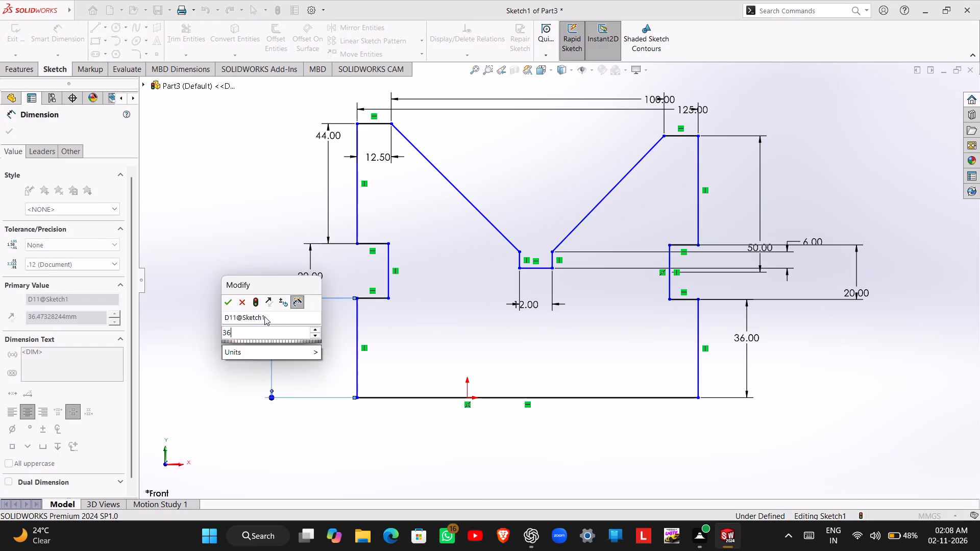
click(440, 396)
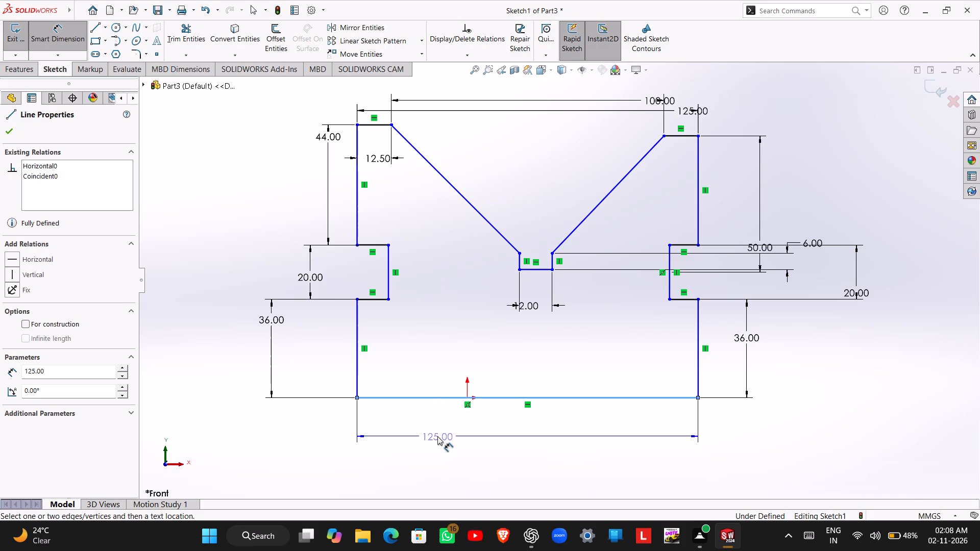
key(Escape)
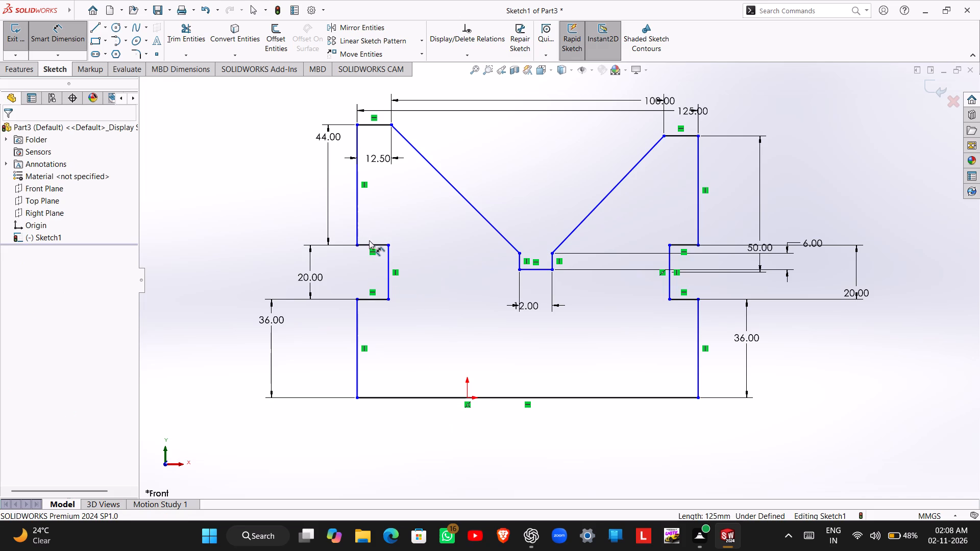
Dimension the upper and lower horizontal edges of the left side notch at 10 mm each.
click(369, 244)
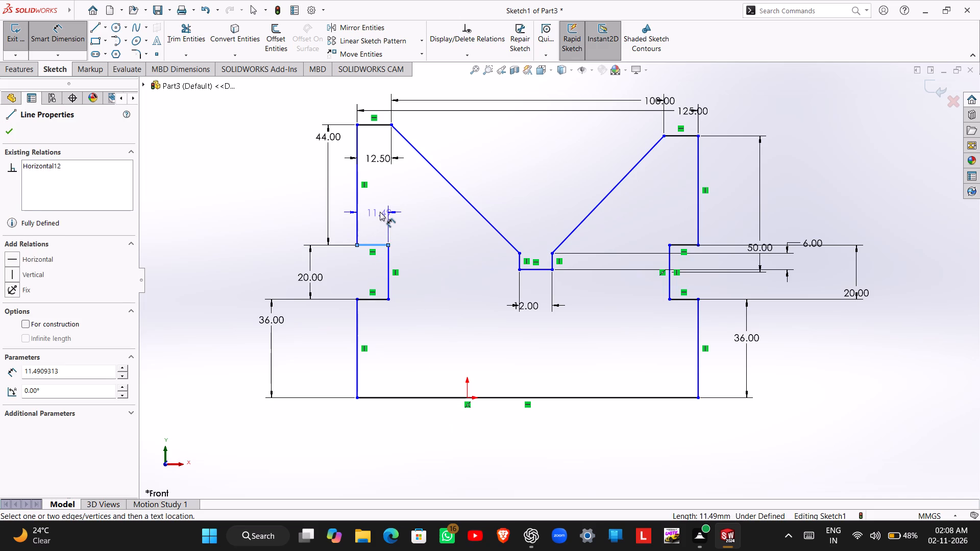
click(380, 212)
text(10)
key(Return)
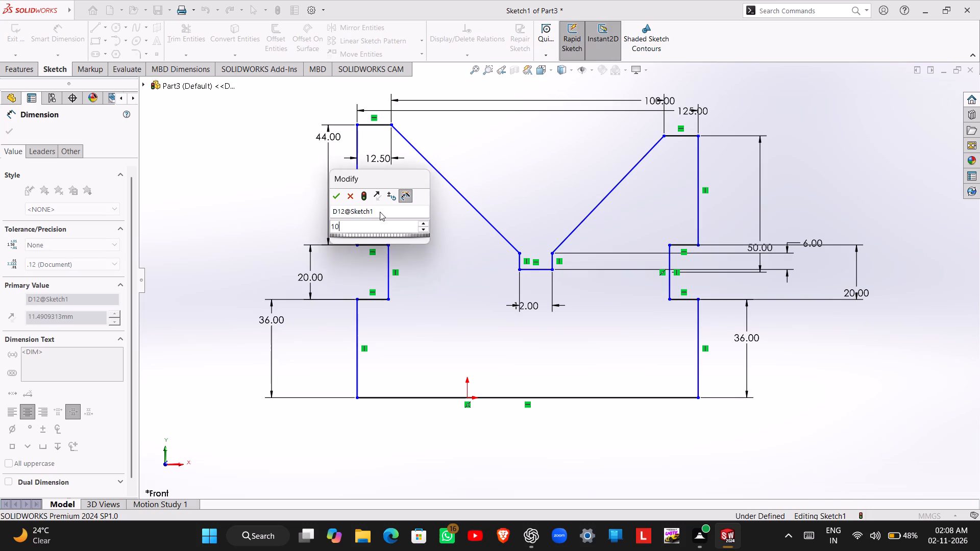
click(376, 299)
click(386, 333)
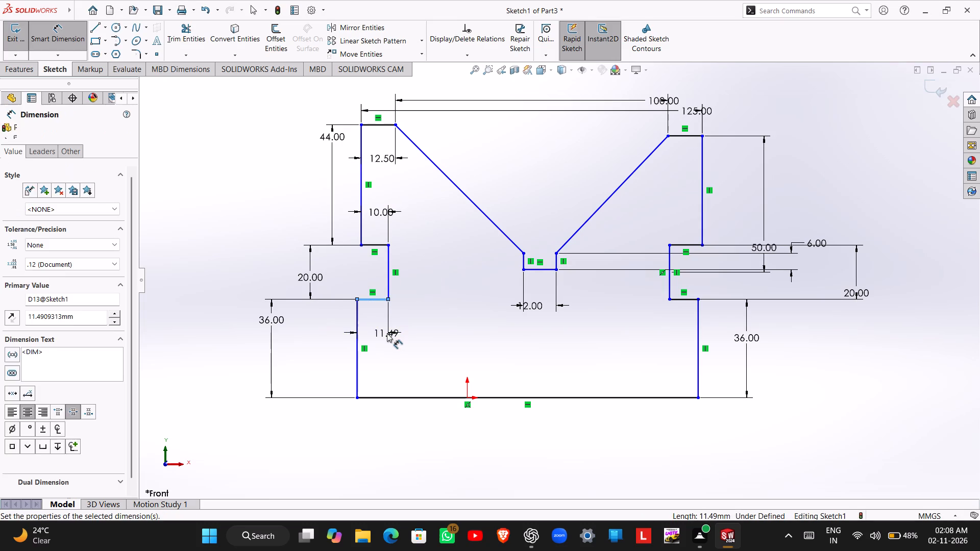
text(10)
key(Return)
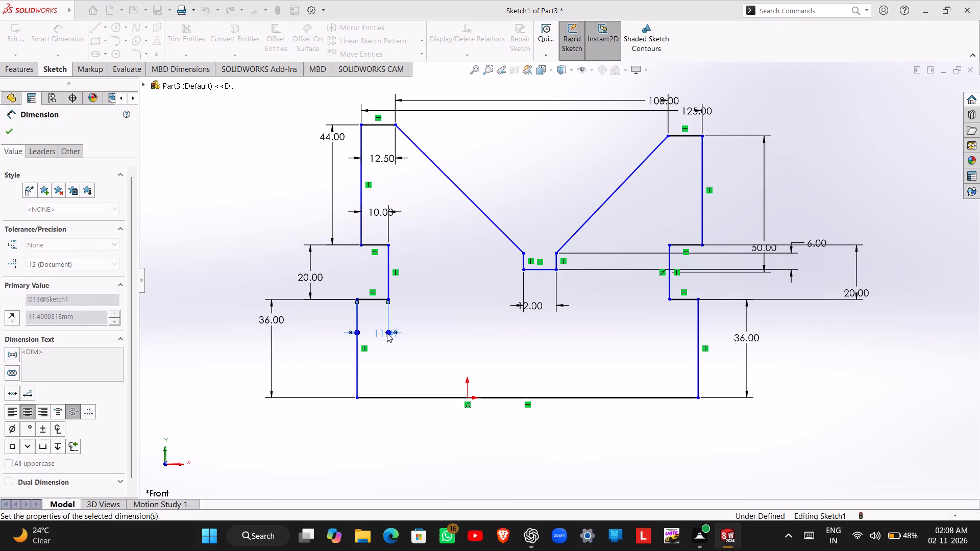
Dimension the upper horizontal edge of the right side notch at 10 mm.
click(694, 242)
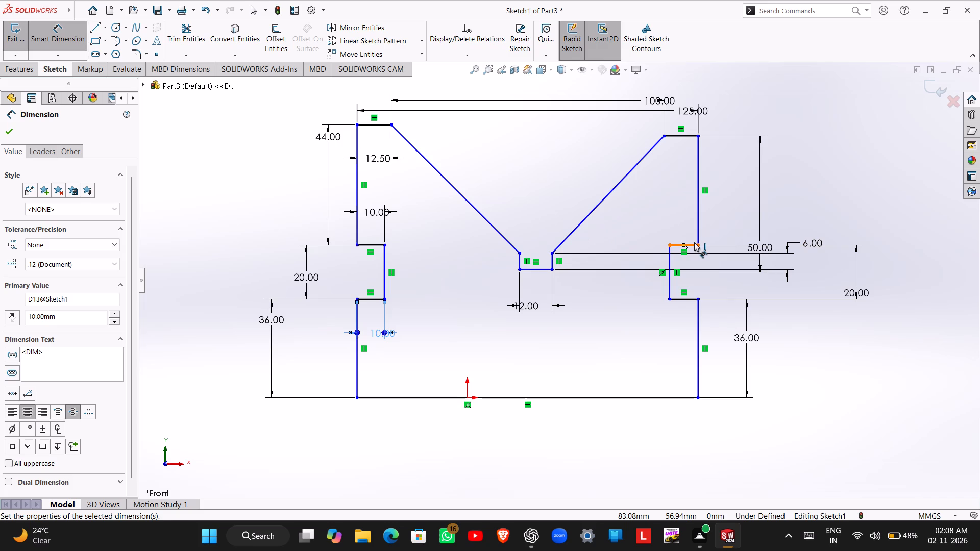
click(685, 191)
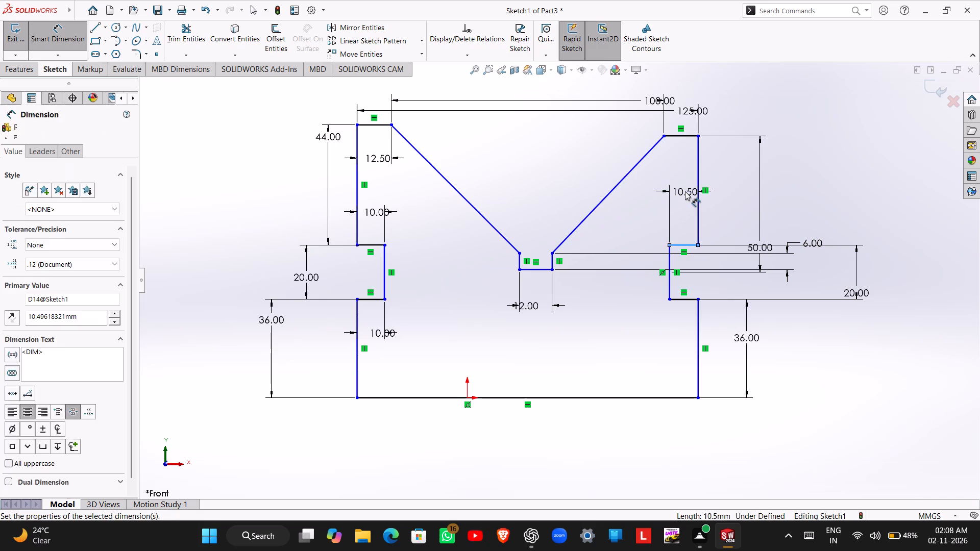
text(10)
key(Return)
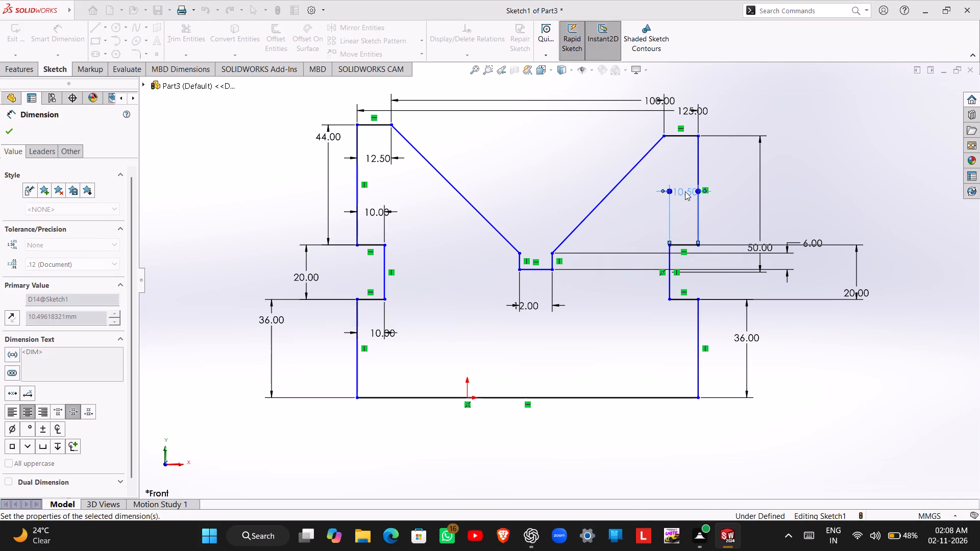
click(685, 297)
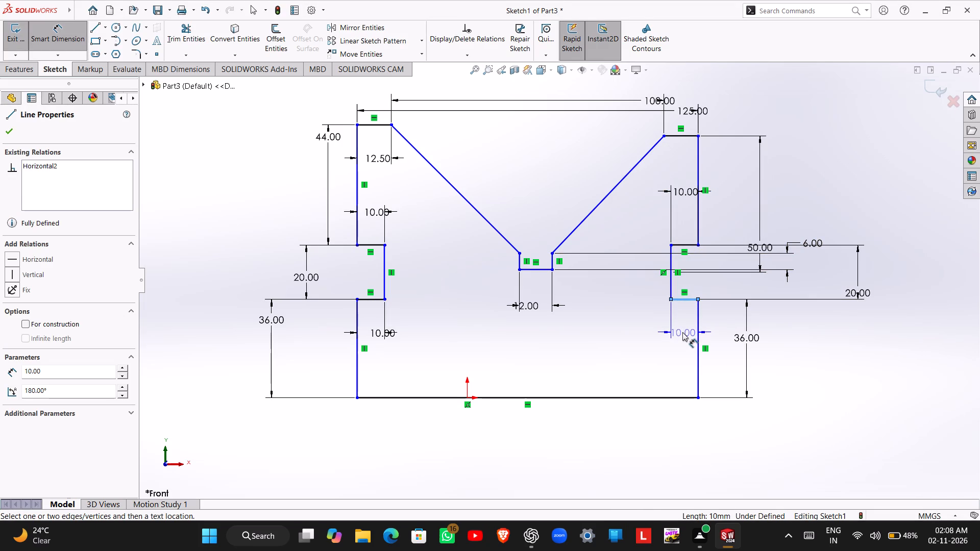
key(Escape)
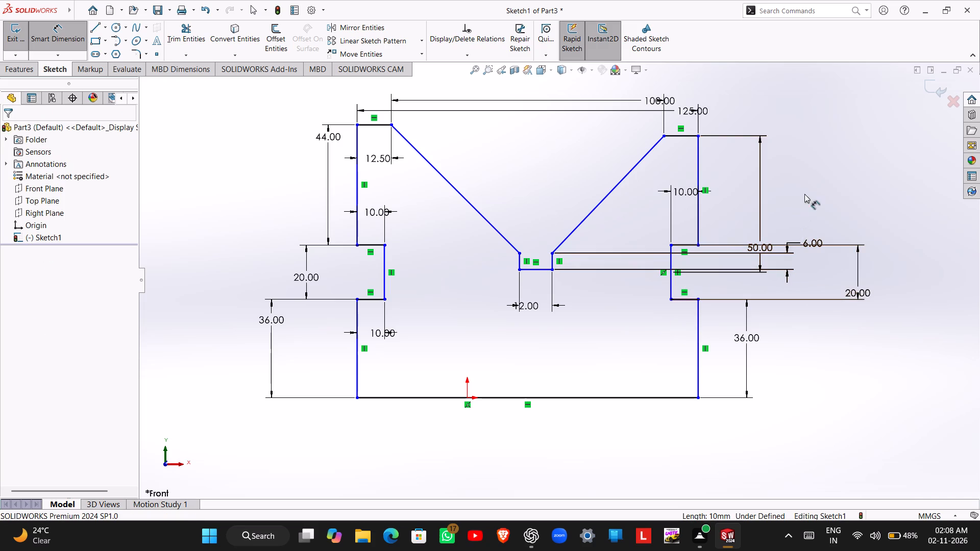
key(Escape)
Dimension the vertical distance from the outer right top corner to the relief slot's bottom right corner at 50 mm.
right_drag(810, 187, 835, 129)
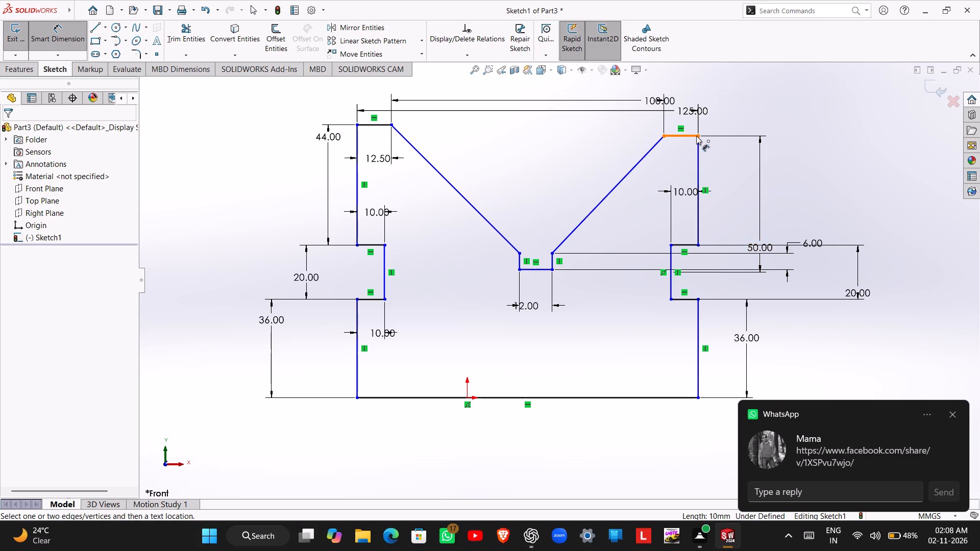
click(696, 136)
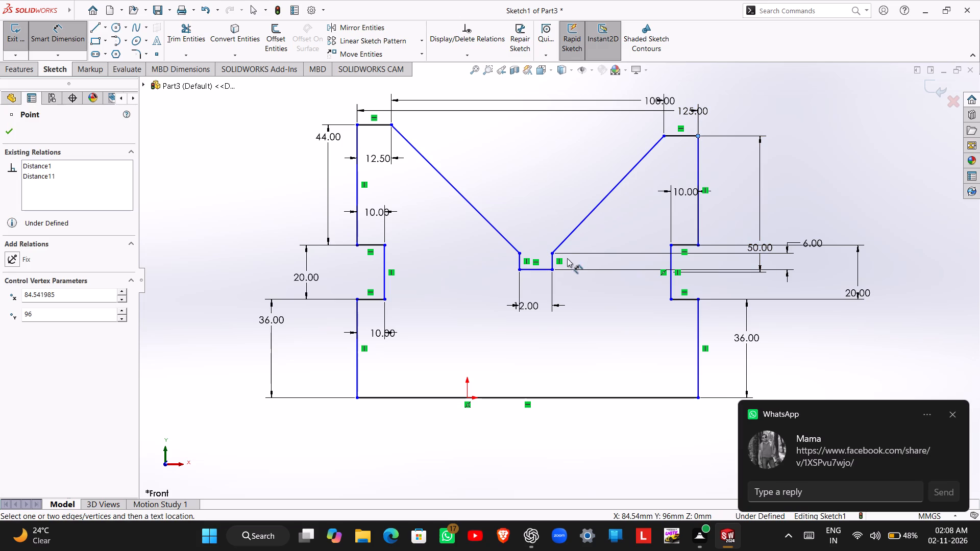
click(551, 269)
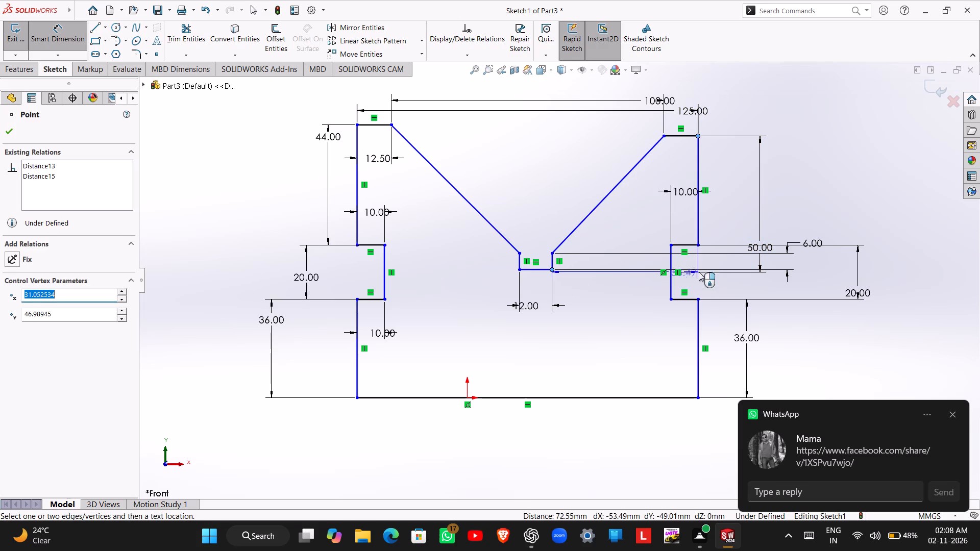
click(885, 237)
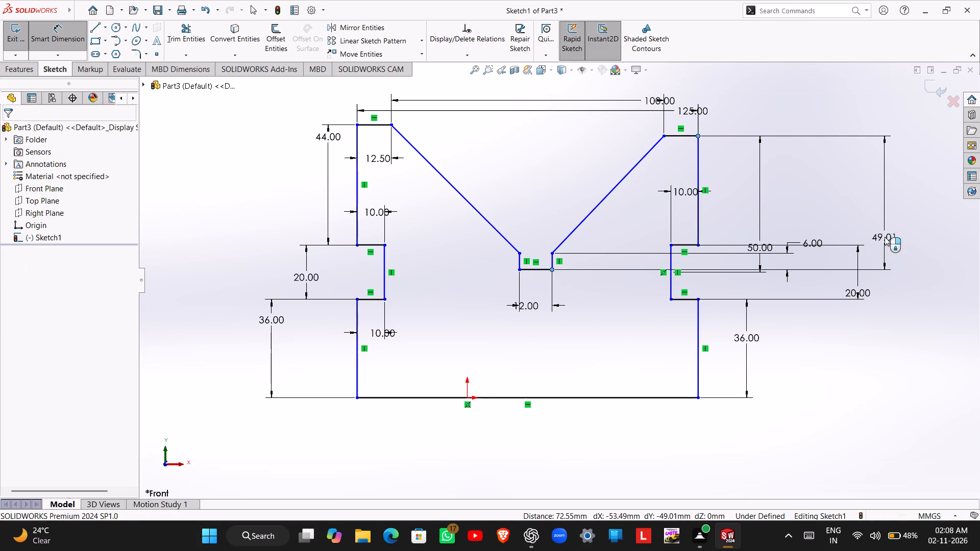
text(50)
key(Return)
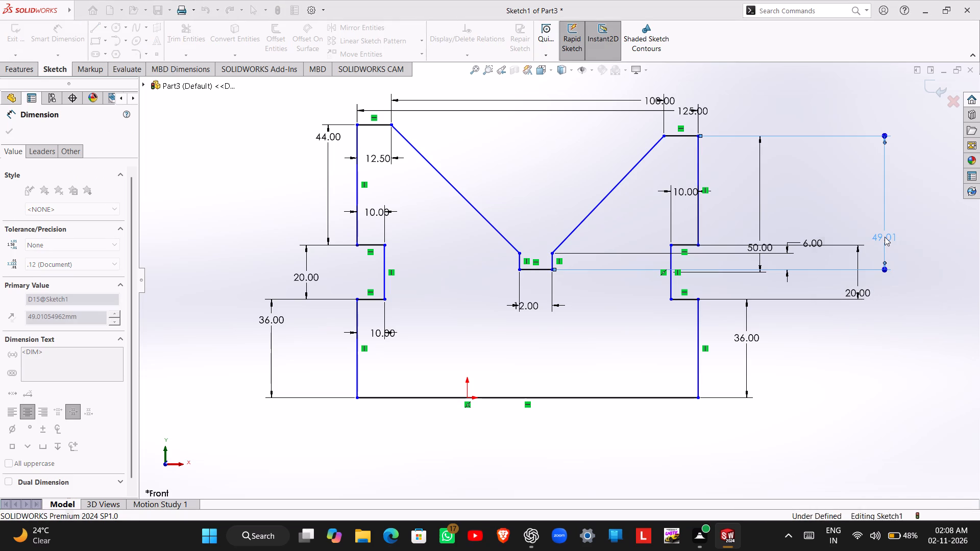
key(Escape)
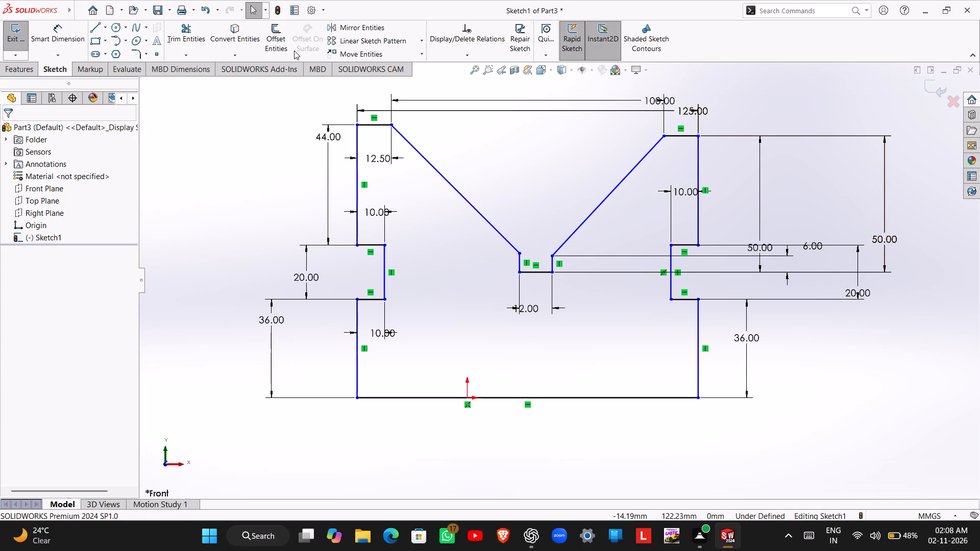
Close the profile sketch and extrude it as a blind boss 125 mm deep.
click(14, 33)
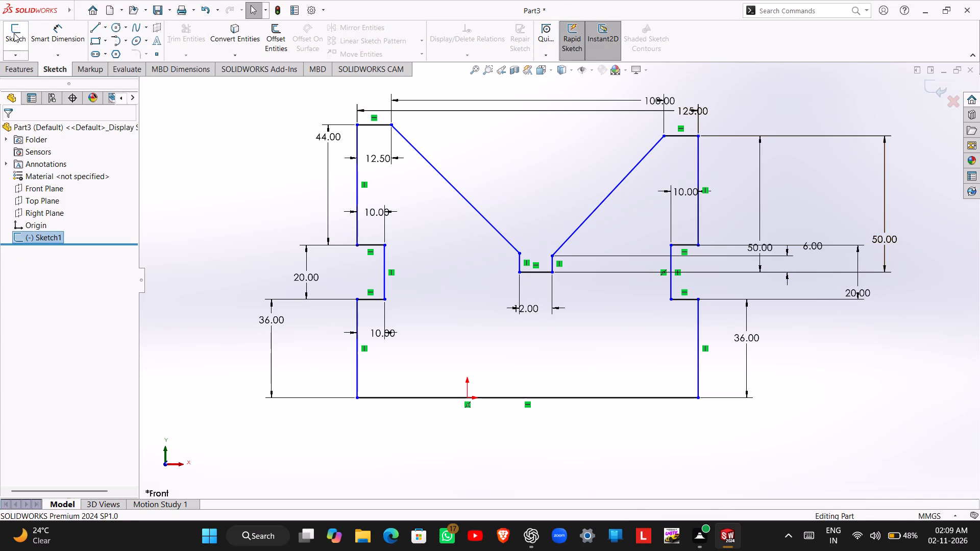
click(20, 70)
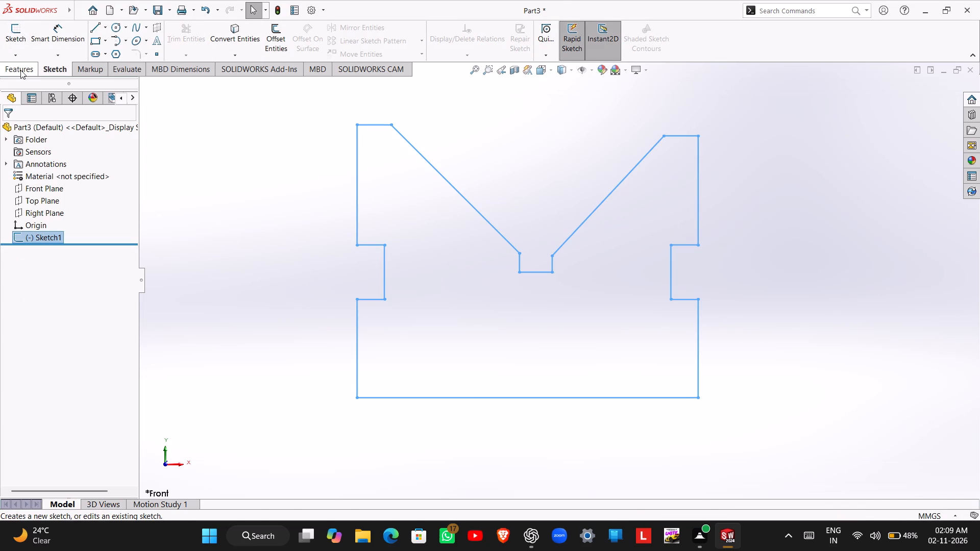
click(22, 47)
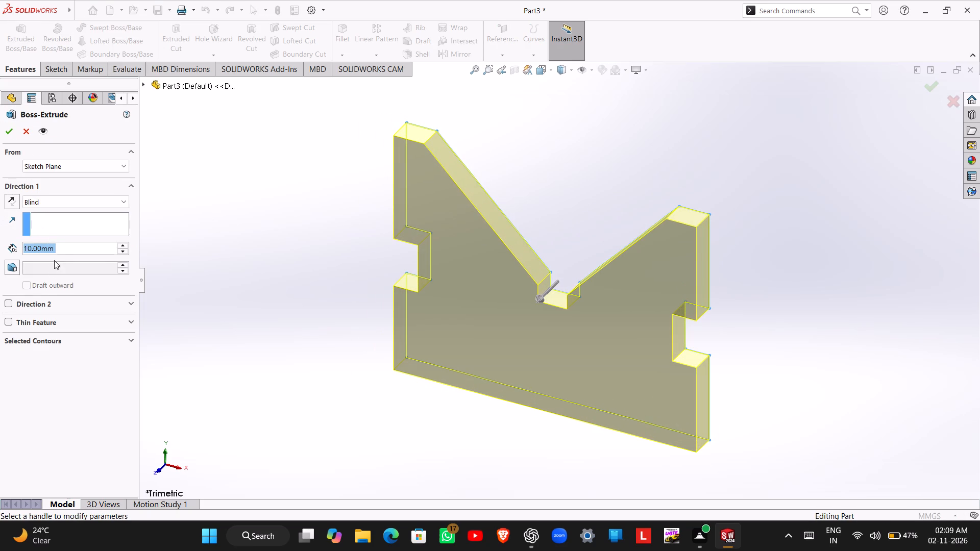
text(125)
key(Return)
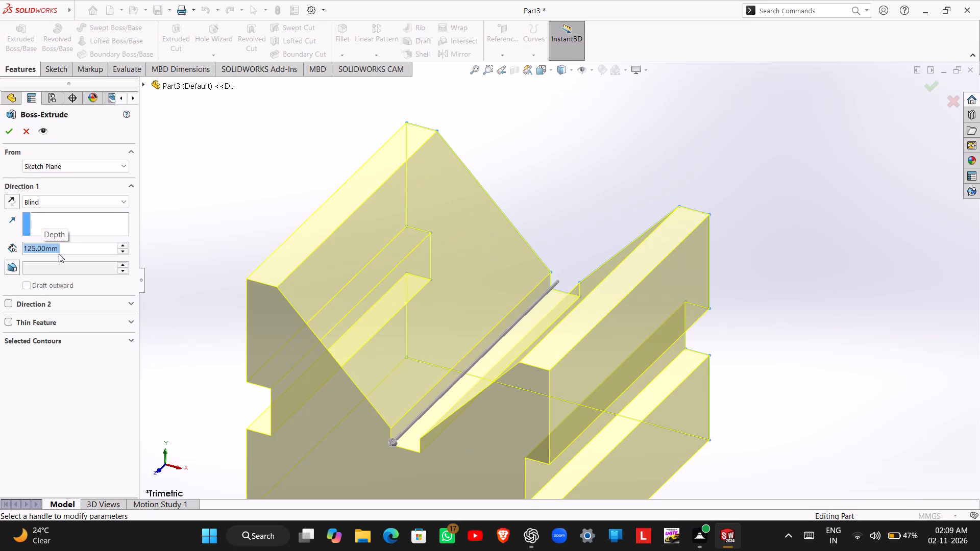
scroll(655, 300, up, 2)
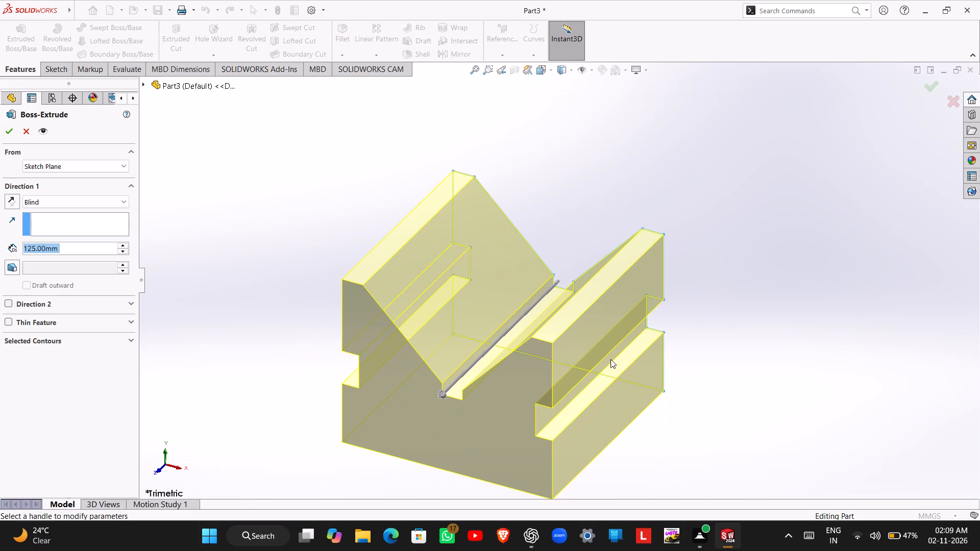
scroll(573, 402, down, 2)
scroll(570, 397, up, 3)
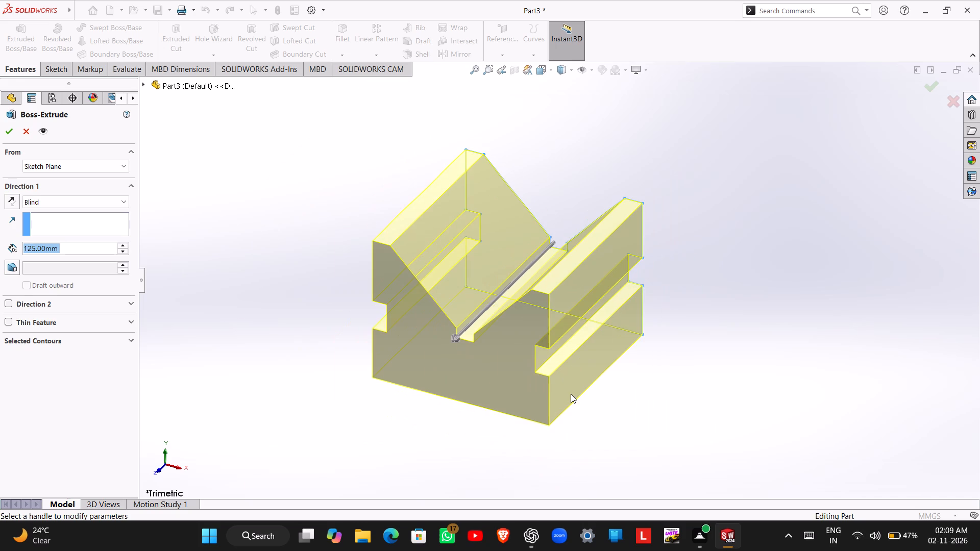
scroll(561, 407, down, 1)
scroll(560, 255, down, 1)
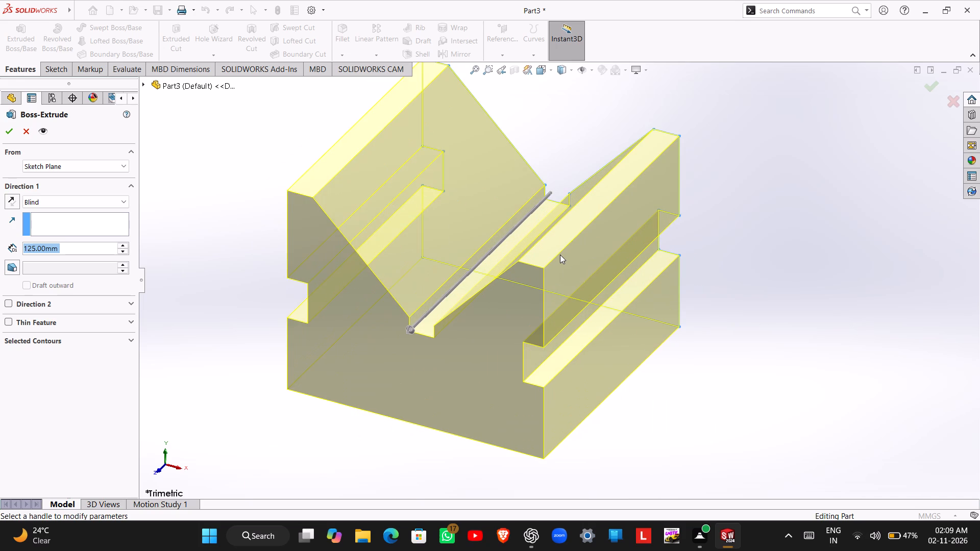
scroll(559, 255, up, 1)
scroll(555, 190, down, 1)
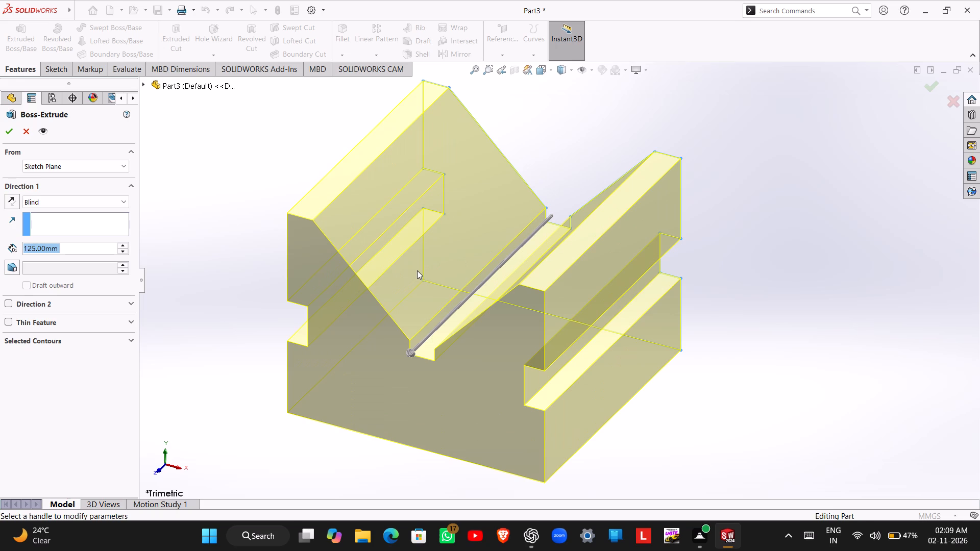
key(Return)
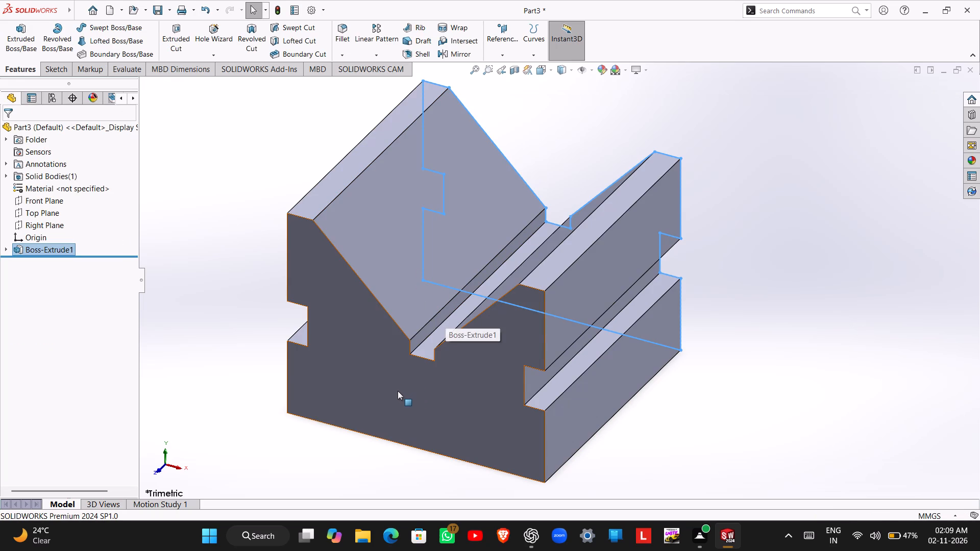
Start a new sketch on the bottom face of the extruded block.
middle_drag(401, 390, 454, 195)
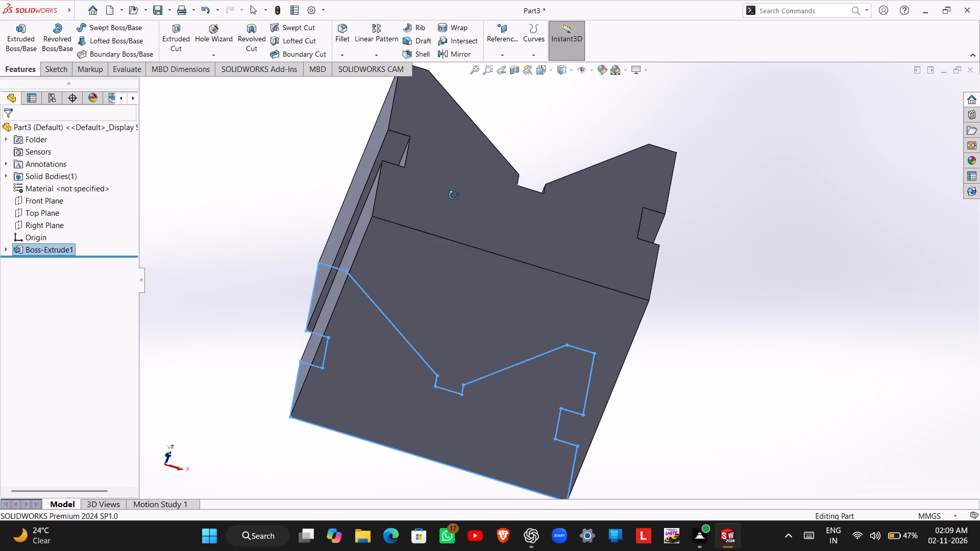
middle_drag(454, 195, 454, 191)
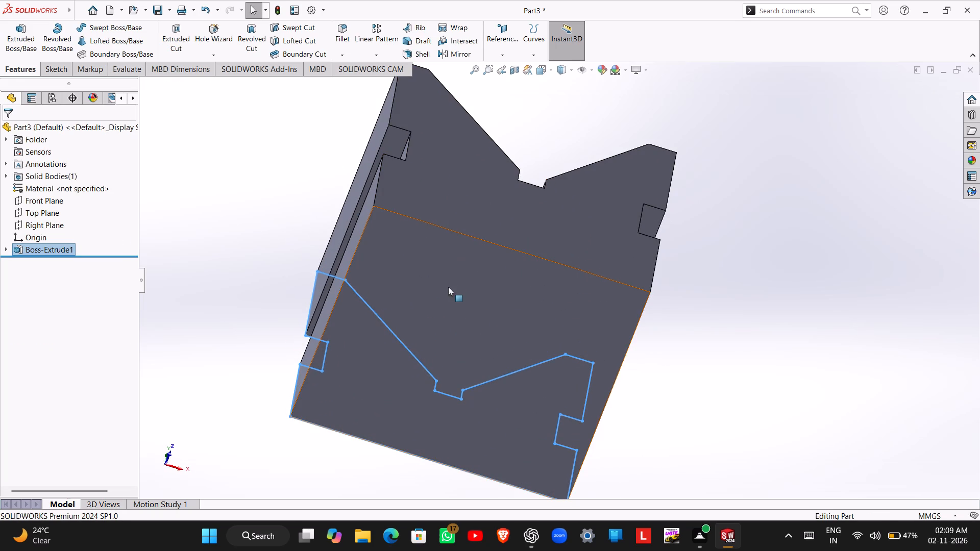
click(440, 300)
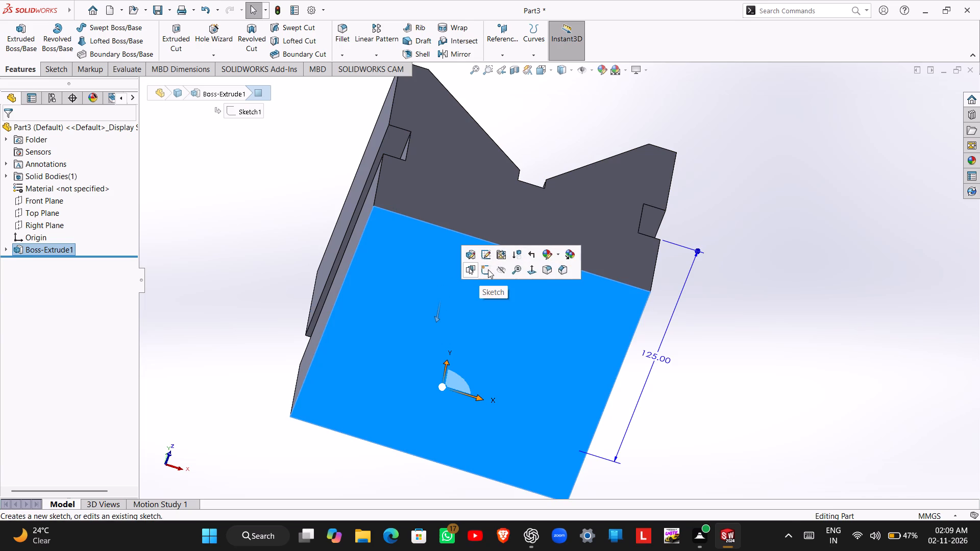
click(488, 269)
scroll(627, 292, up, 3)
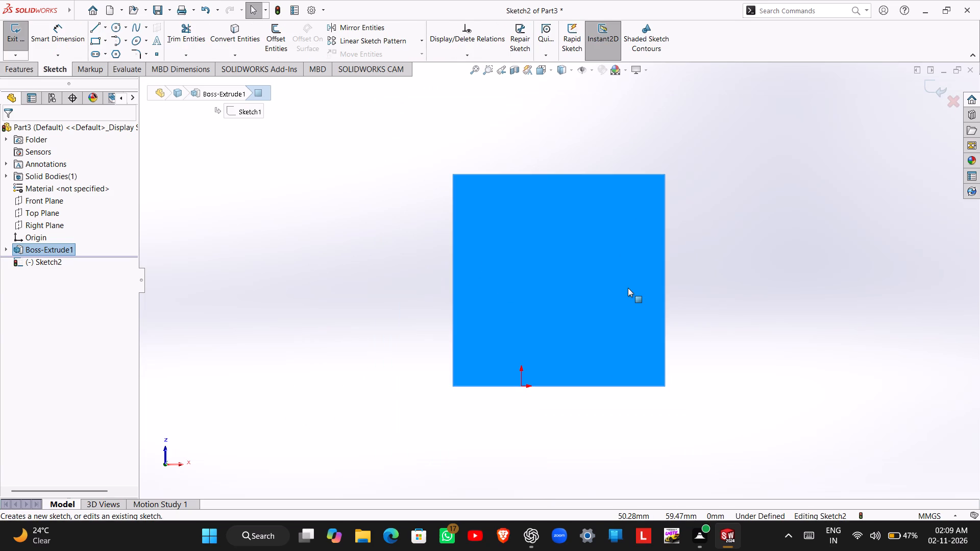
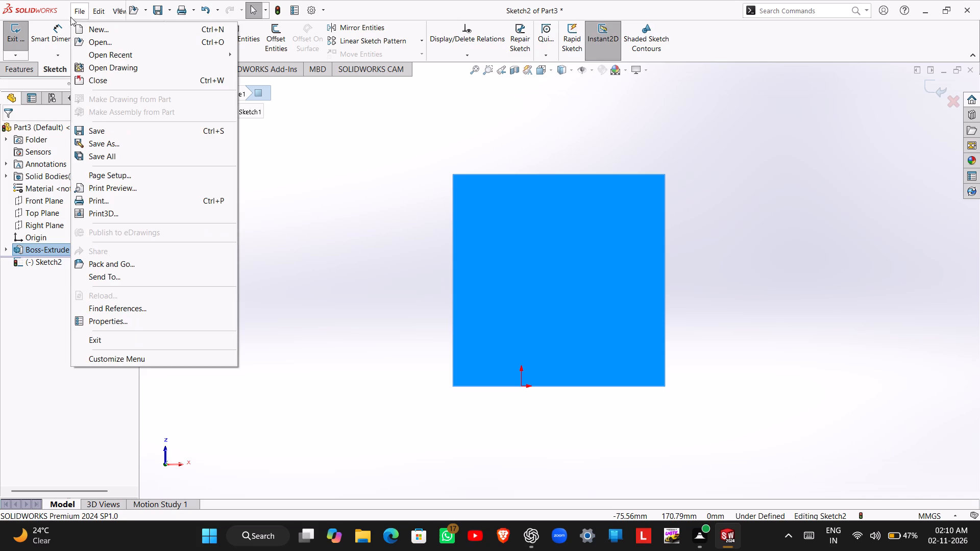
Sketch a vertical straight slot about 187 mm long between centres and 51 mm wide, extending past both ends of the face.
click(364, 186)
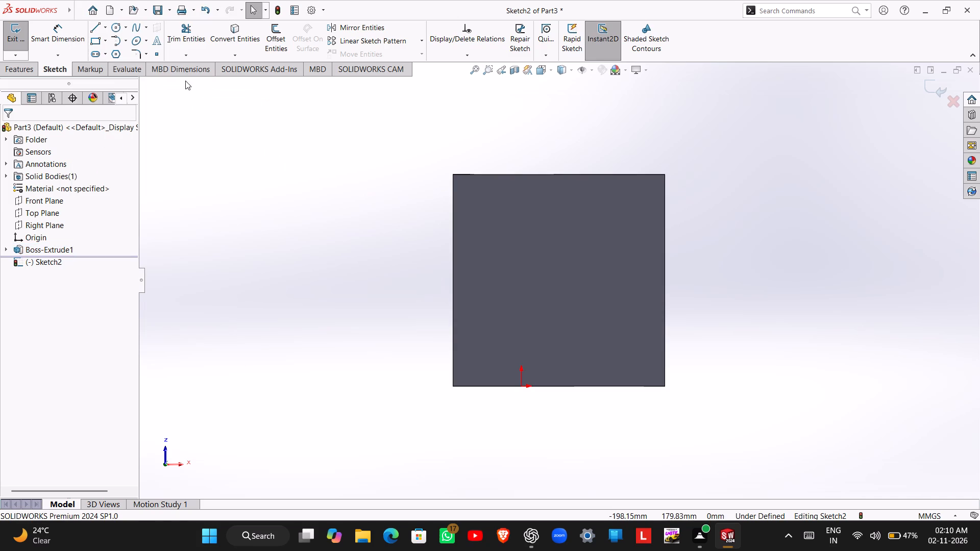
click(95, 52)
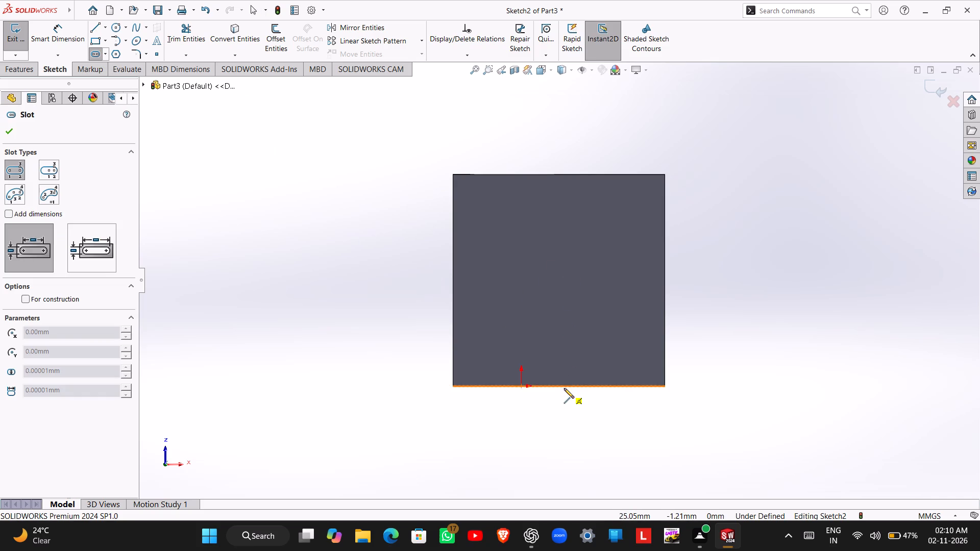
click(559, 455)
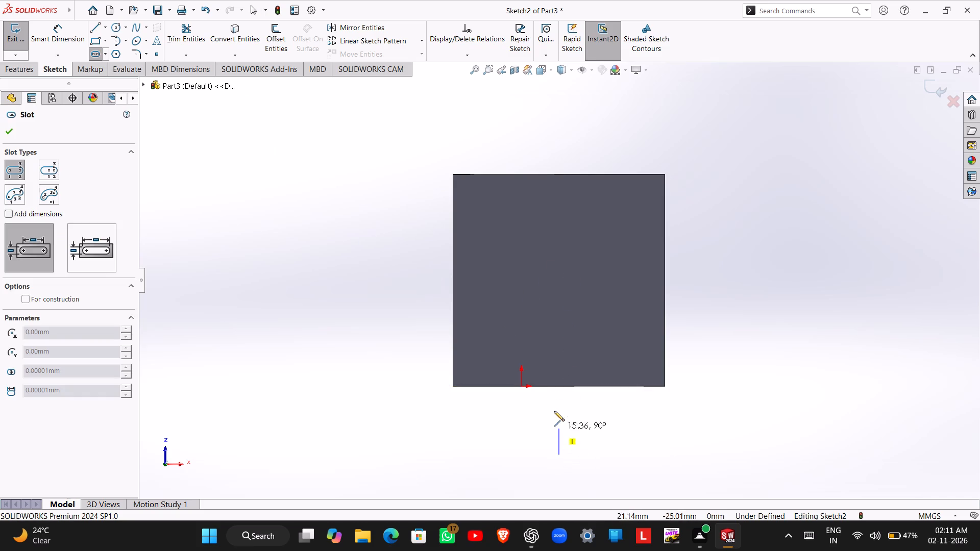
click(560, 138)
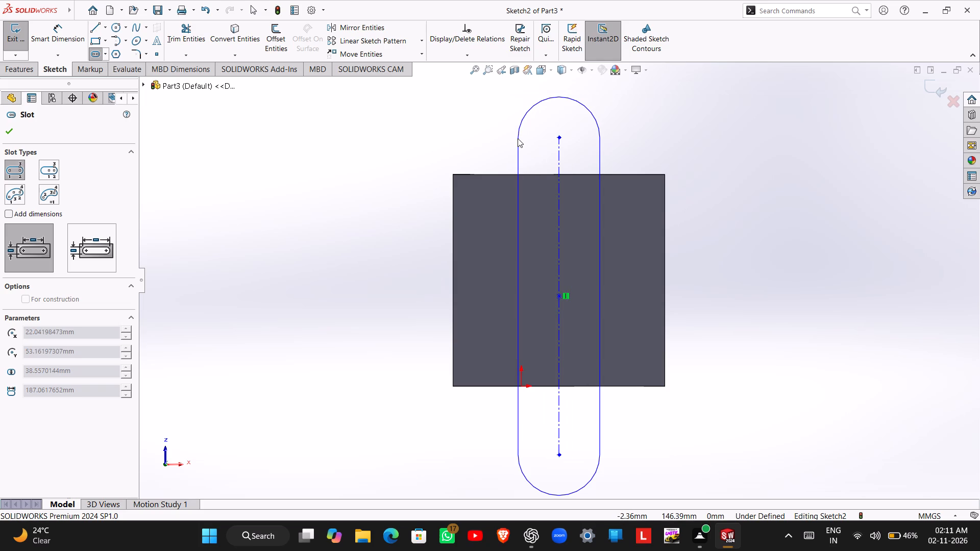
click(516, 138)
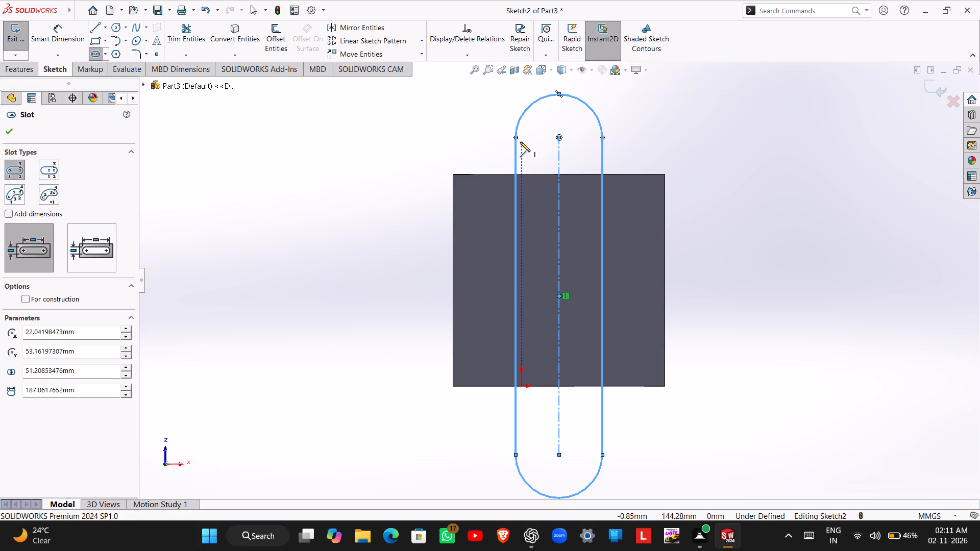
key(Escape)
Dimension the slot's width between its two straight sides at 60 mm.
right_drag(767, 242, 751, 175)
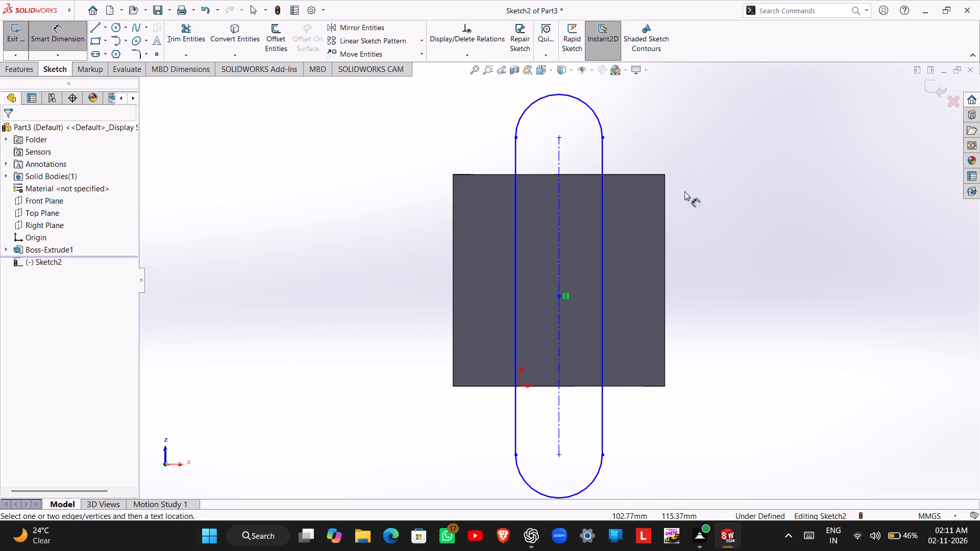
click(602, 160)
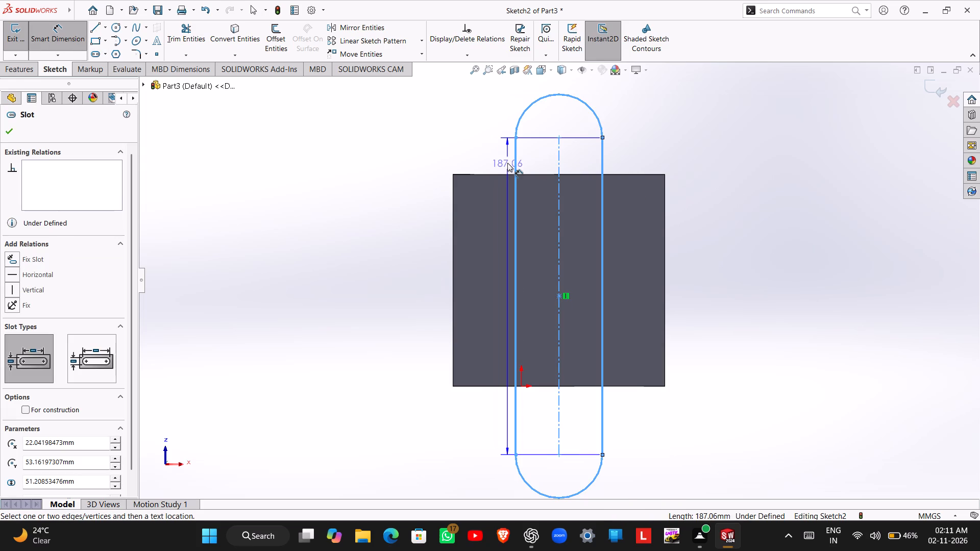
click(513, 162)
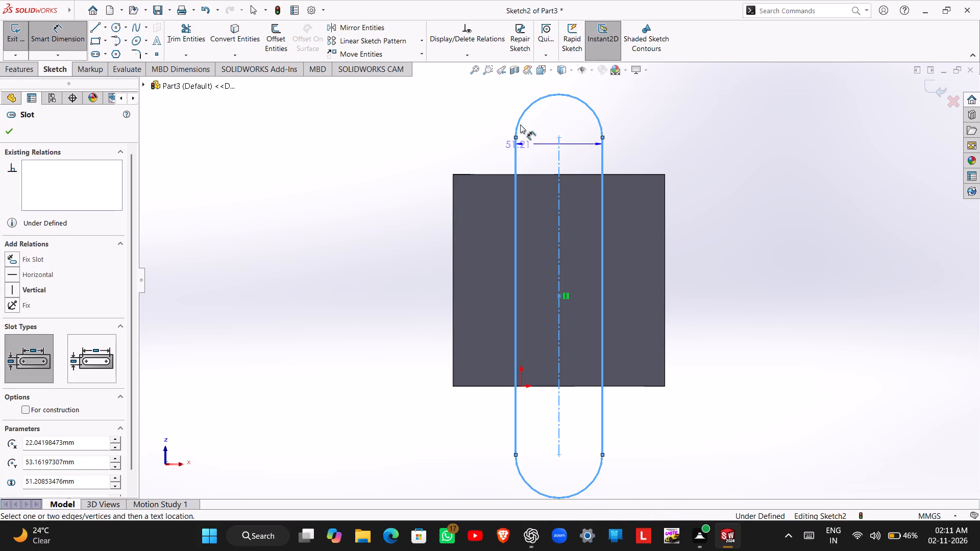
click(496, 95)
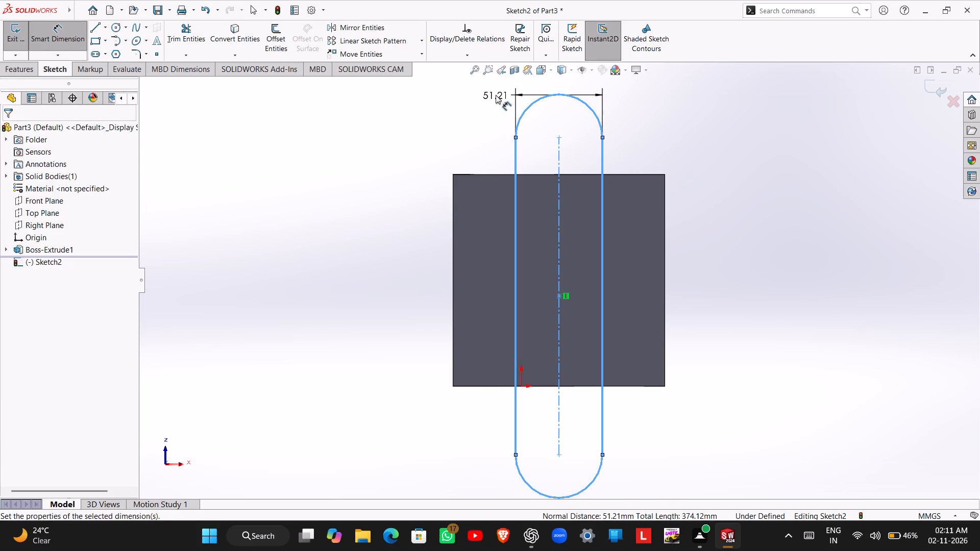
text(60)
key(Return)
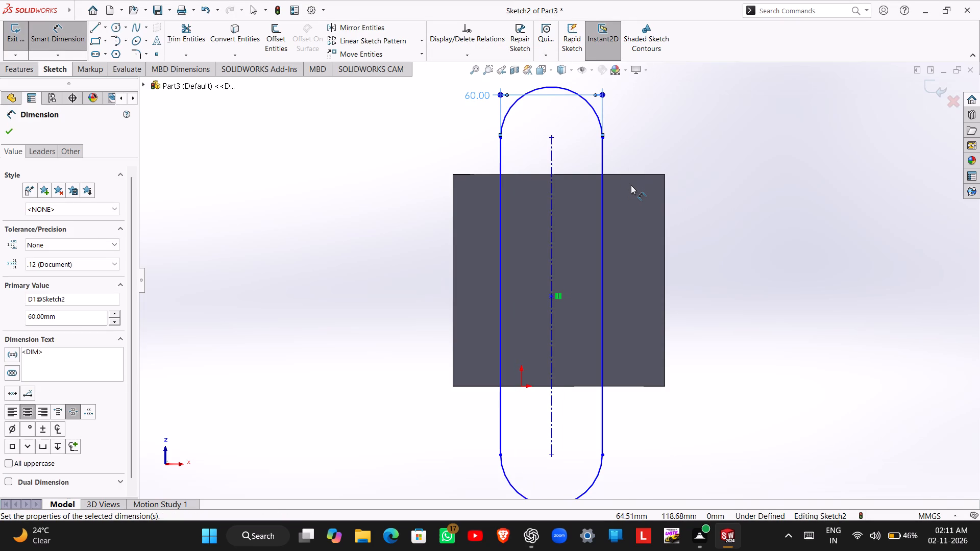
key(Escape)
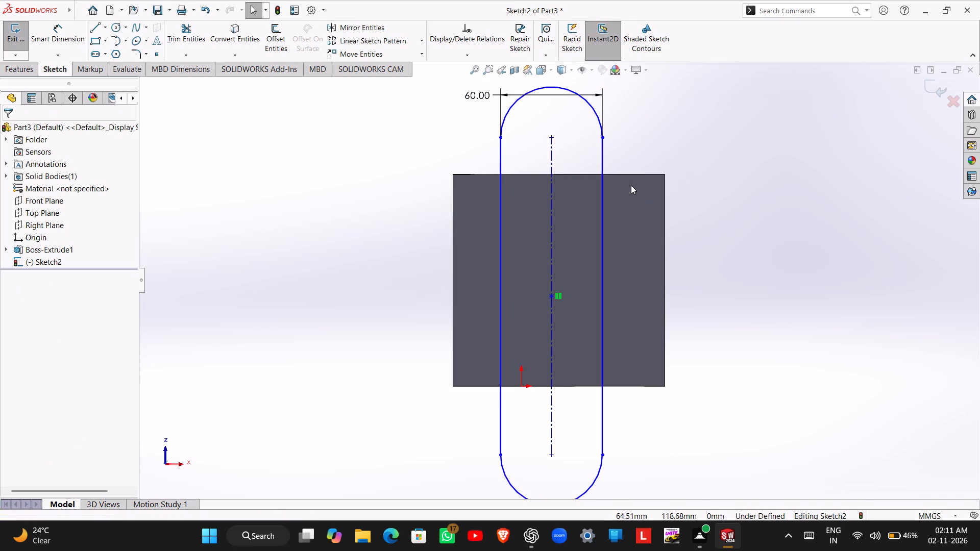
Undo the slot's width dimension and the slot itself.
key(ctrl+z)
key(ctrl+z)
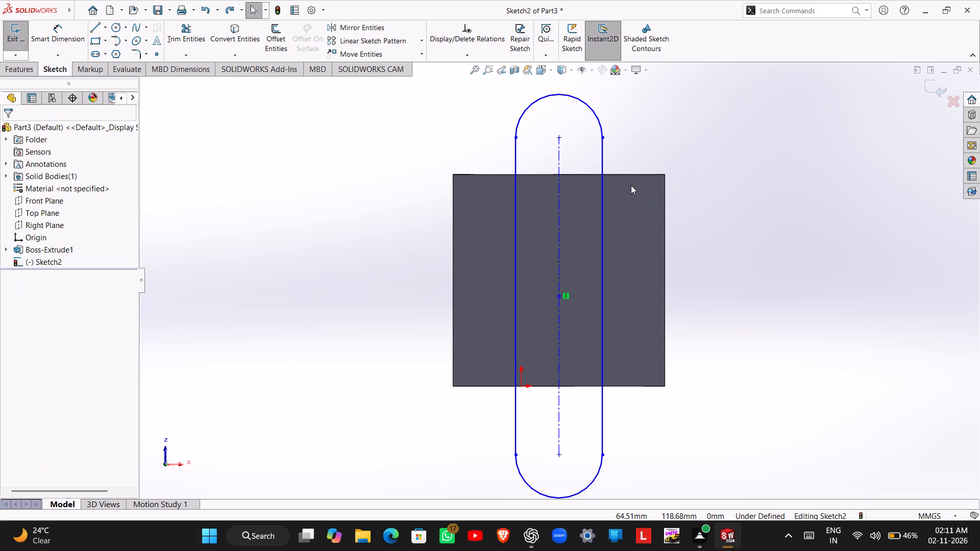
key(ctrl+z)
Sketch a vertical straight slot about 185 mm long between centres and 40 mm wide, aligned with the bottom edge's midpoint.
click(92, 52)
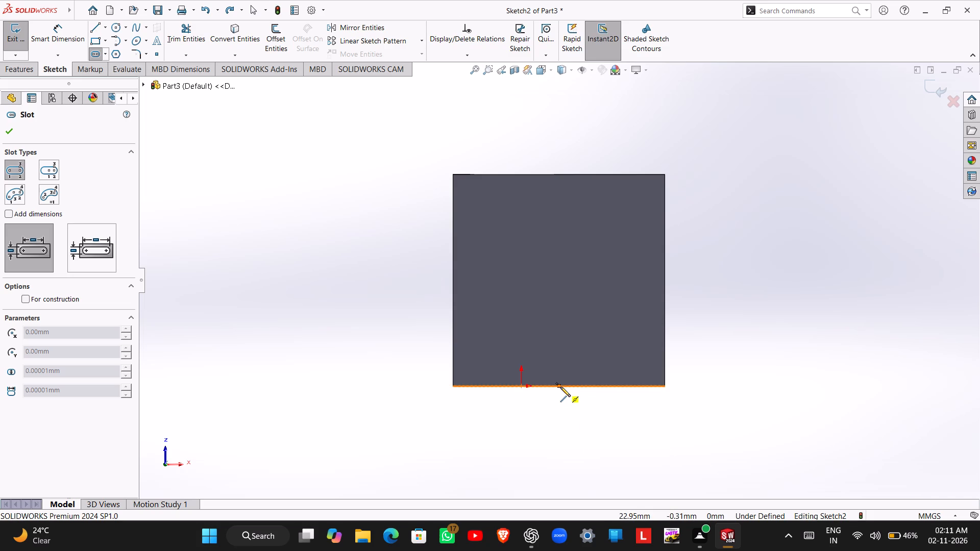
click(561, 431)
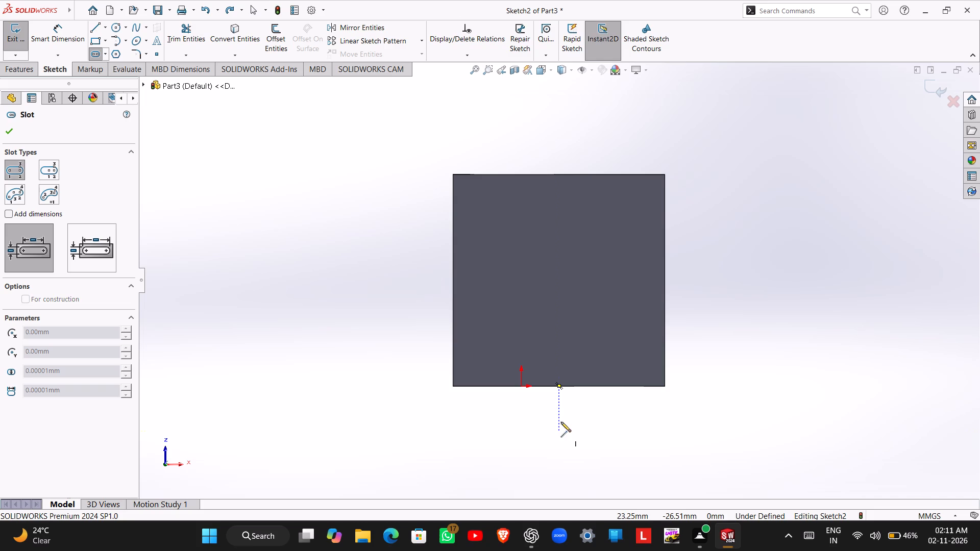
click(561, 118)
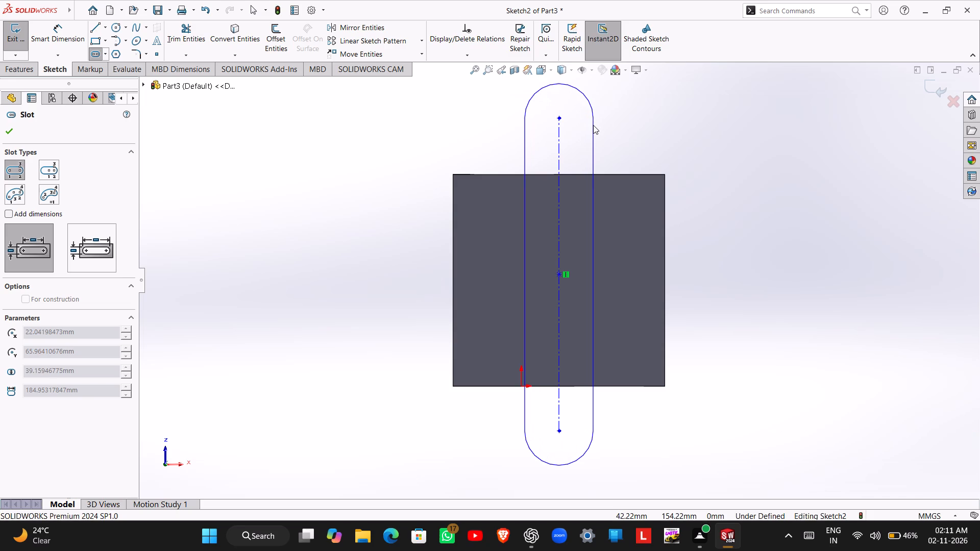
click(593, 125)
key(Escape)
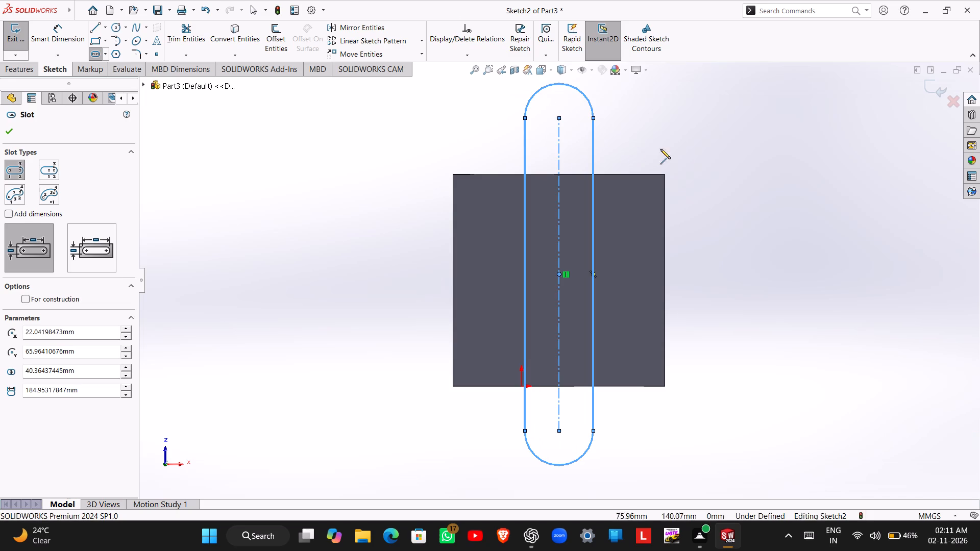
Dimension the slot's width between its two straight sides at 60 mm.
right_drag(765, 275, 796, 168)
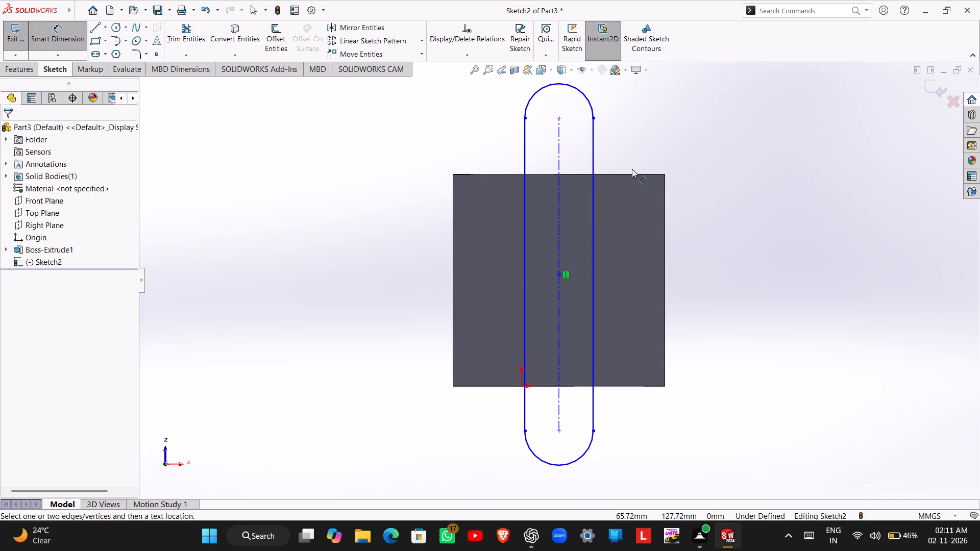
click(591, 162)
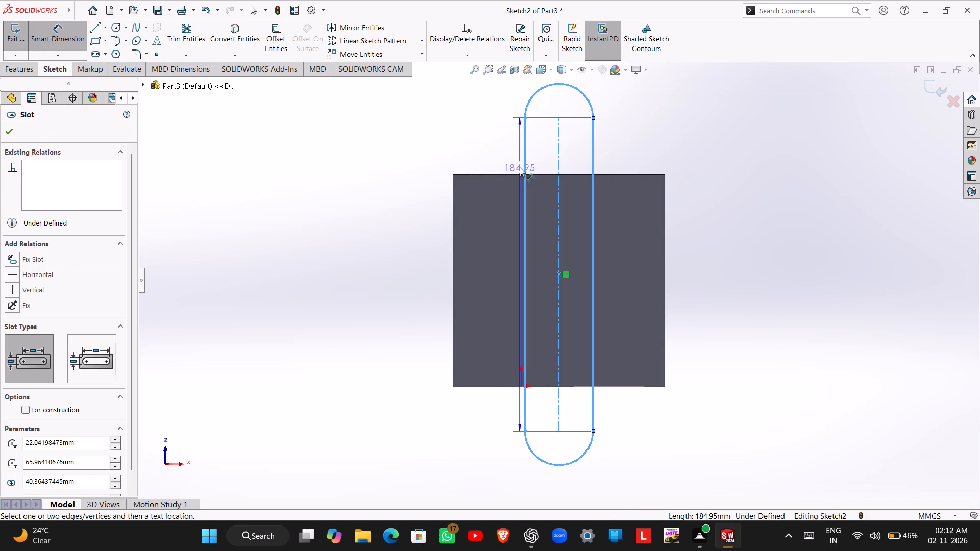
click(524, 154)
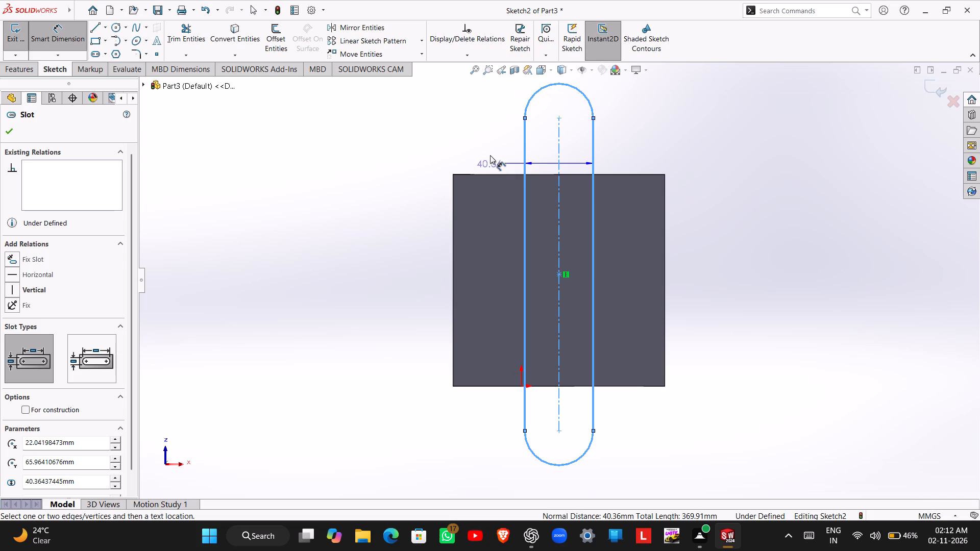
click(491, 142)
text(60)
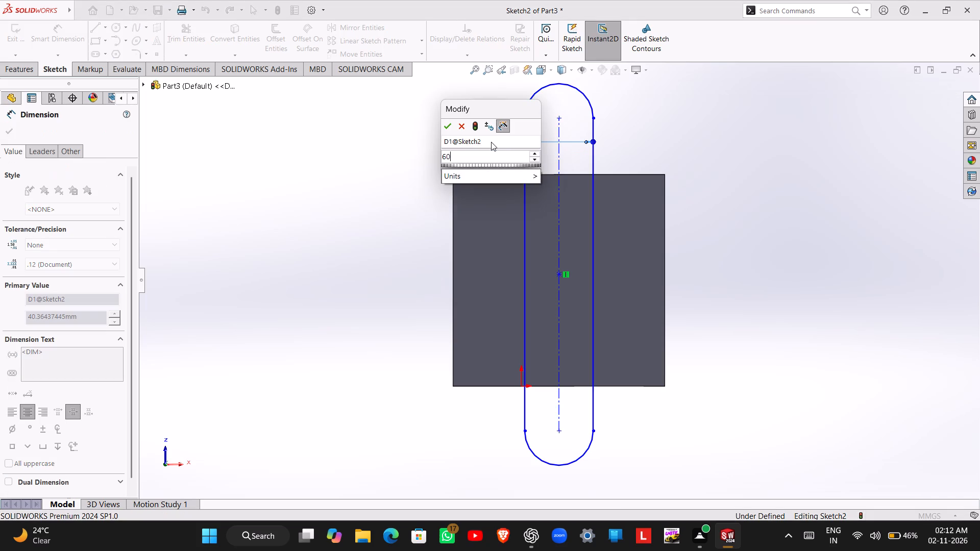
key(Return)
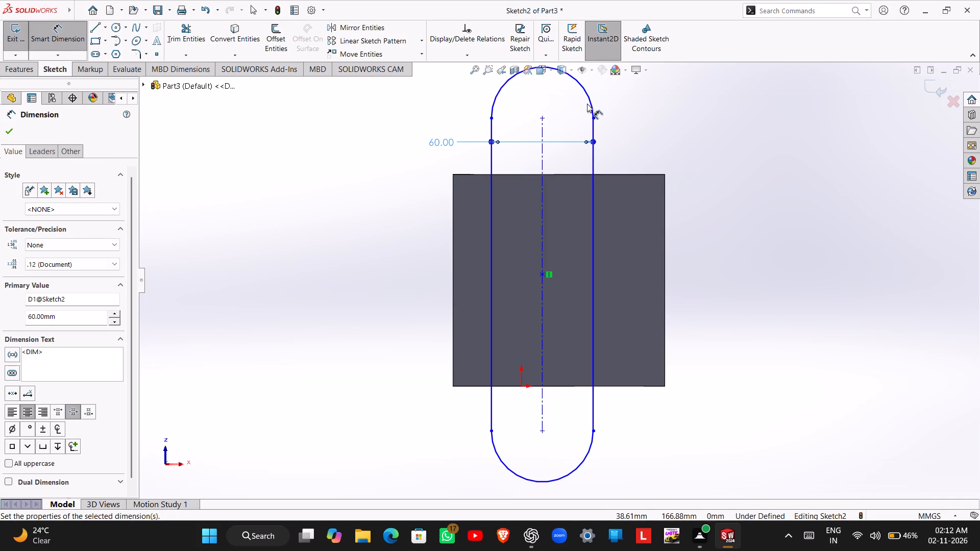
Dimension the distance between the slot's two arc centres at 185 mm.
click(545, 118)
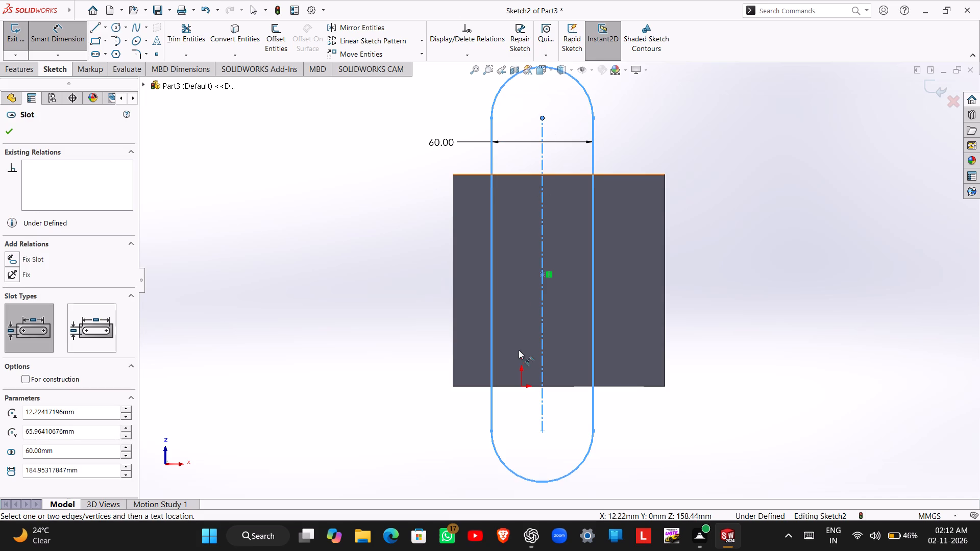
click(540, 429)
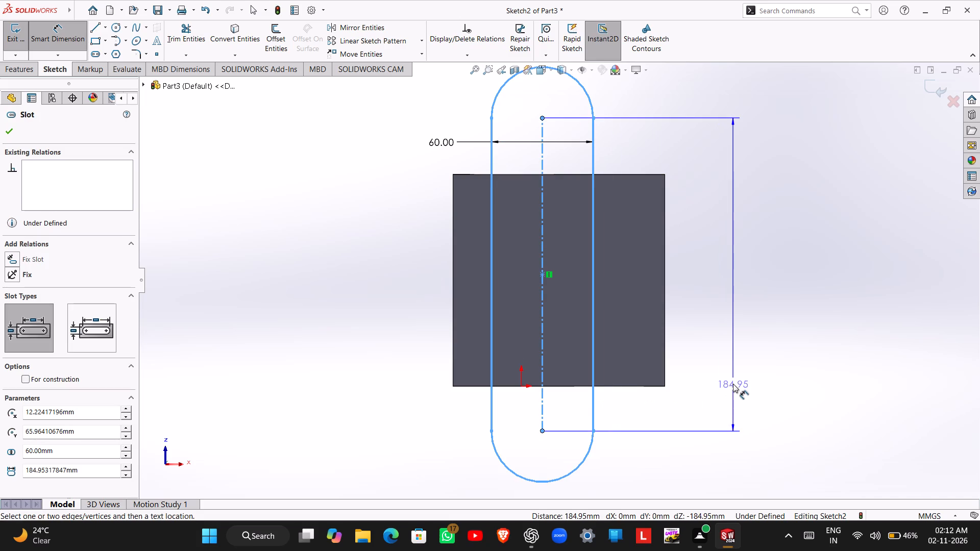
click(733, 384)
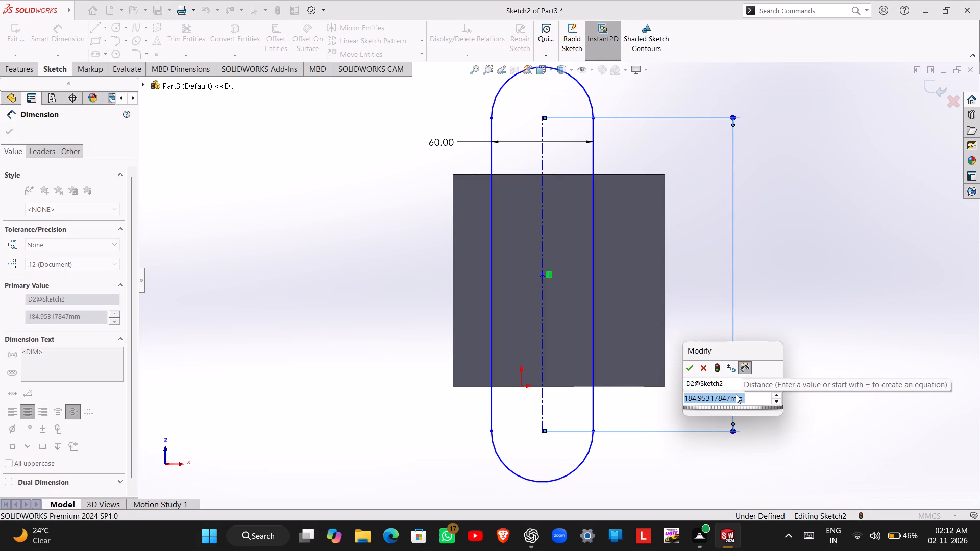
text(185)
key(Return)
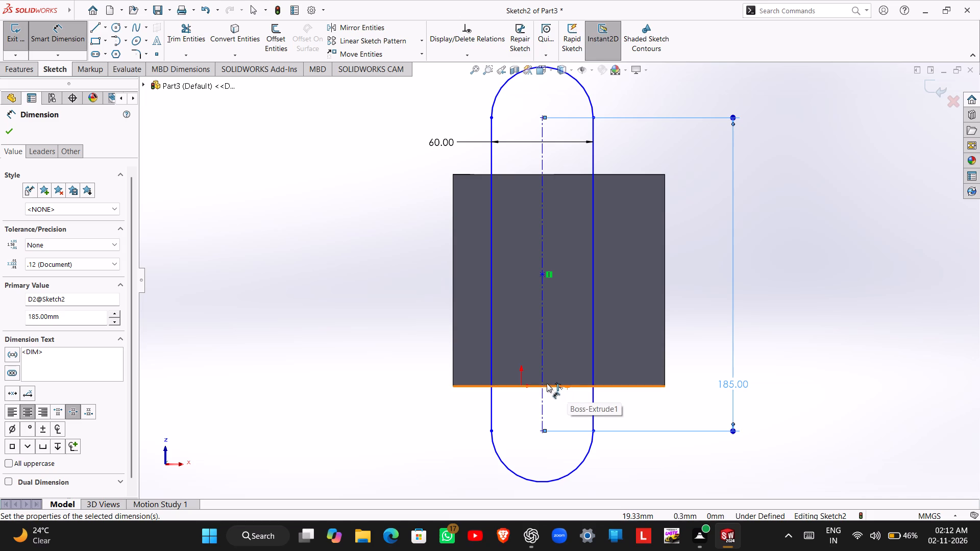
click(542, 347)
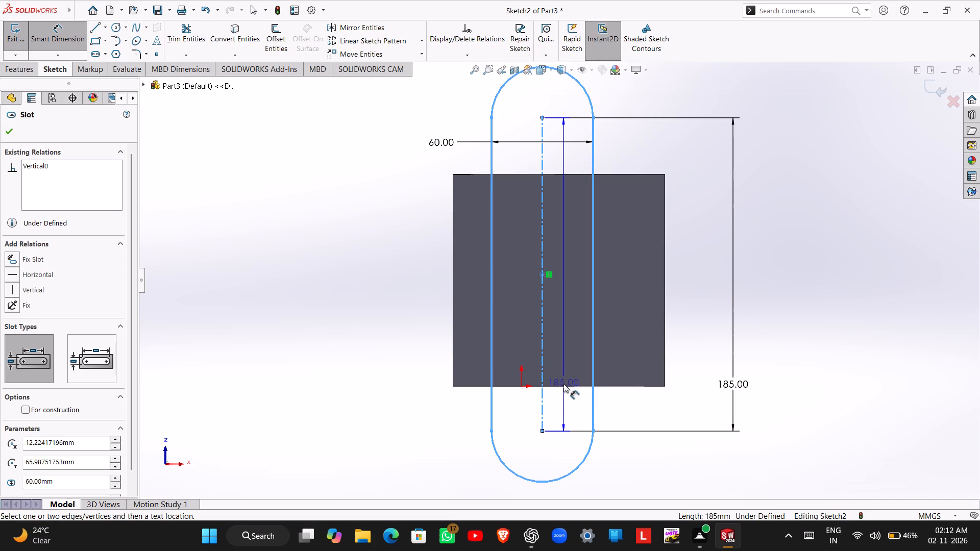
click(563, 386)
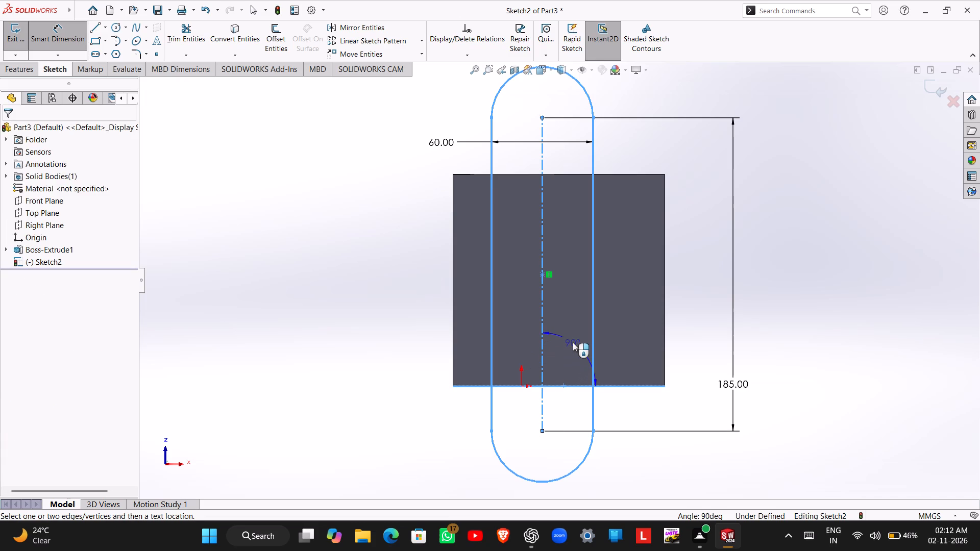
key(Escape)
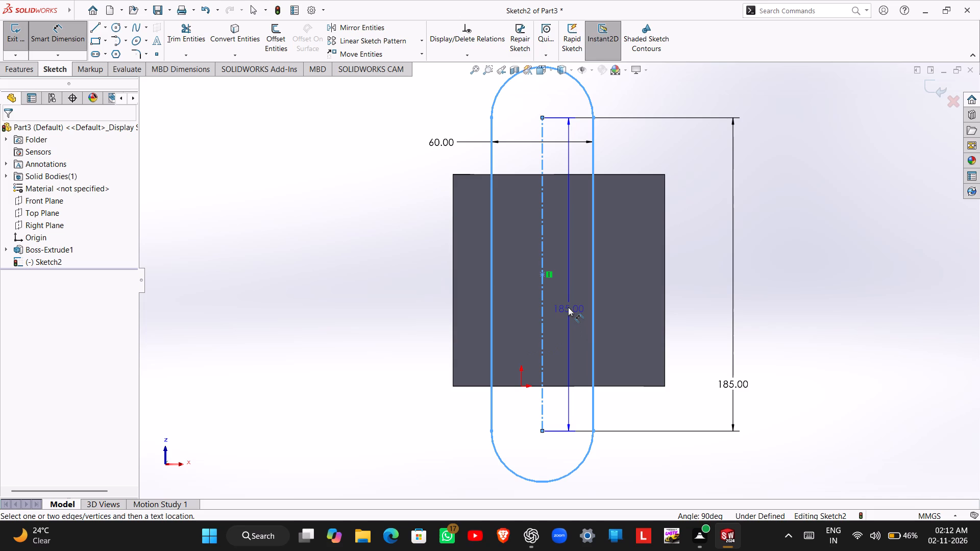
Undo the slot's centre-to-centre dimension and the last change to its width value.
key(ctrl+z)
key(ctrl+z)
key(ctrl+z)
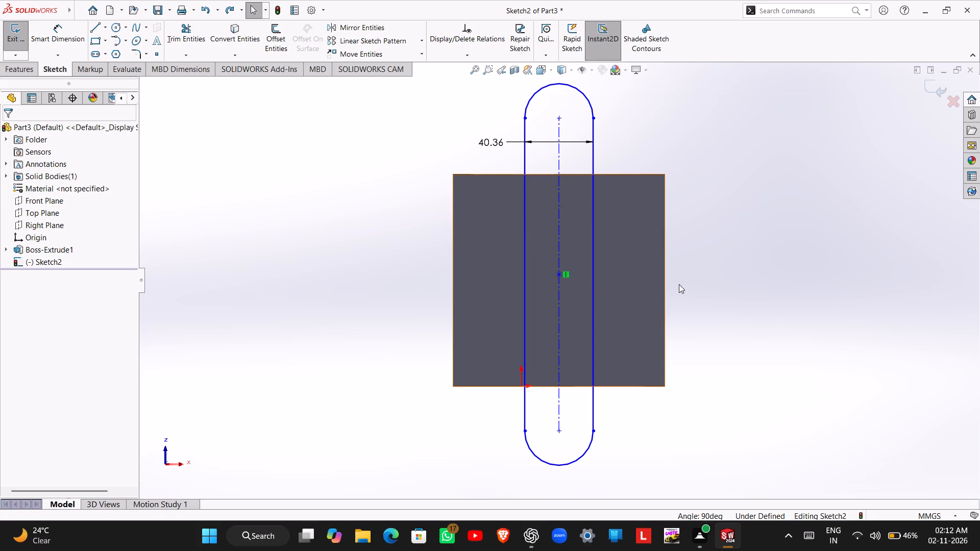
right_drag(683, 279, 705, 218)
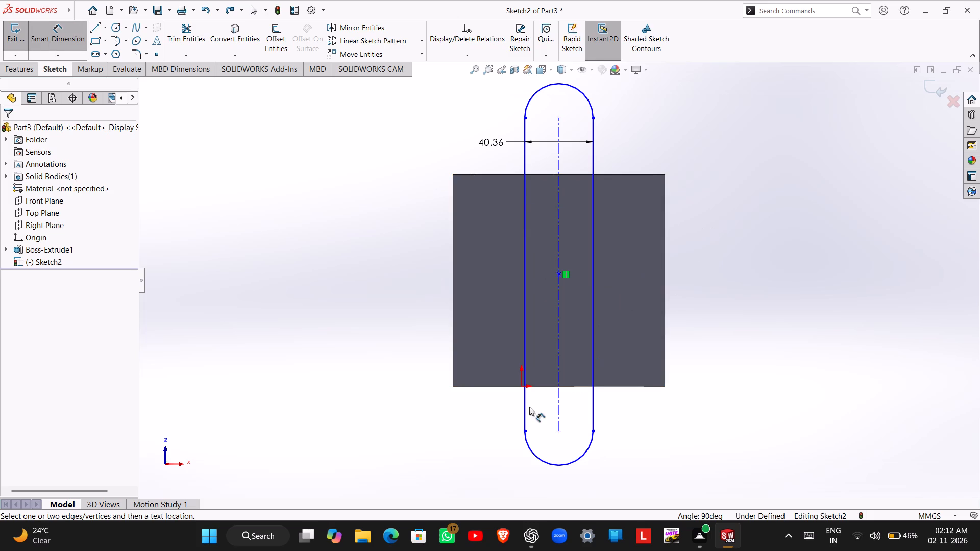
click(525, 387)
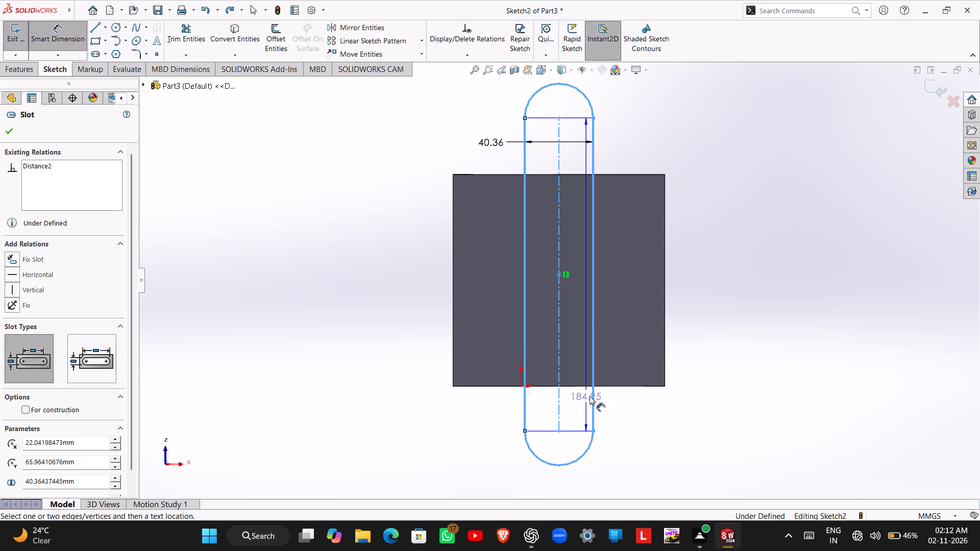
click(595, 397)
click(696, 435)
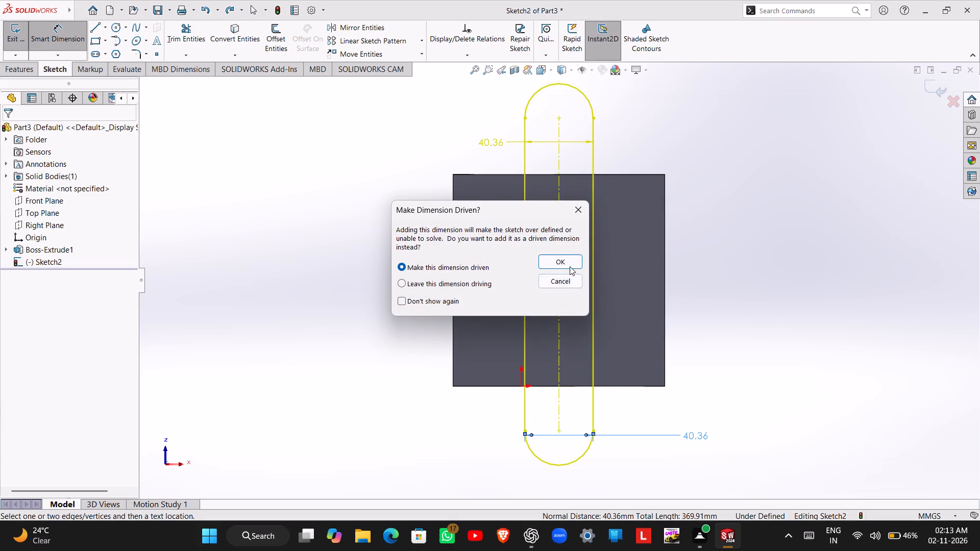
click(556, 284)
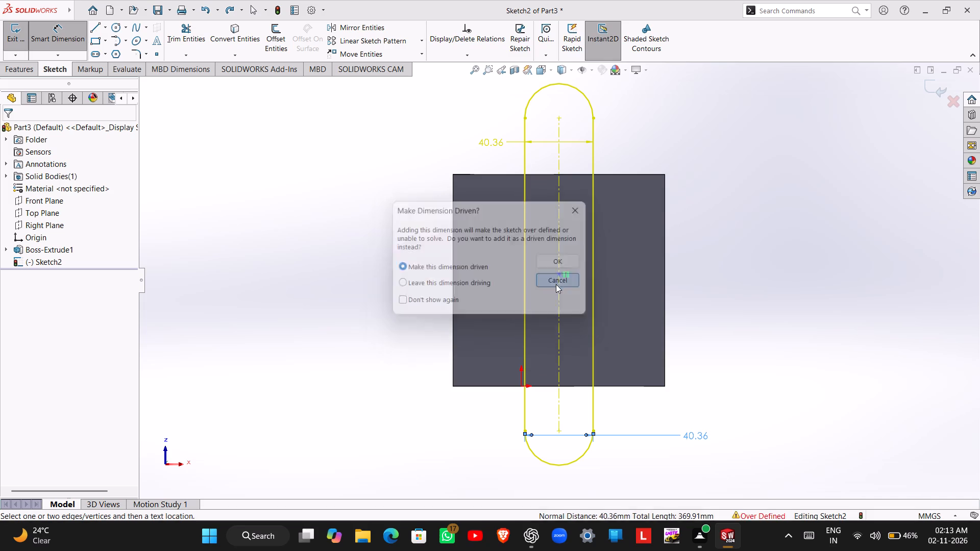
Set the slot's width dimension to 60 mm.
double_click(493, 141)
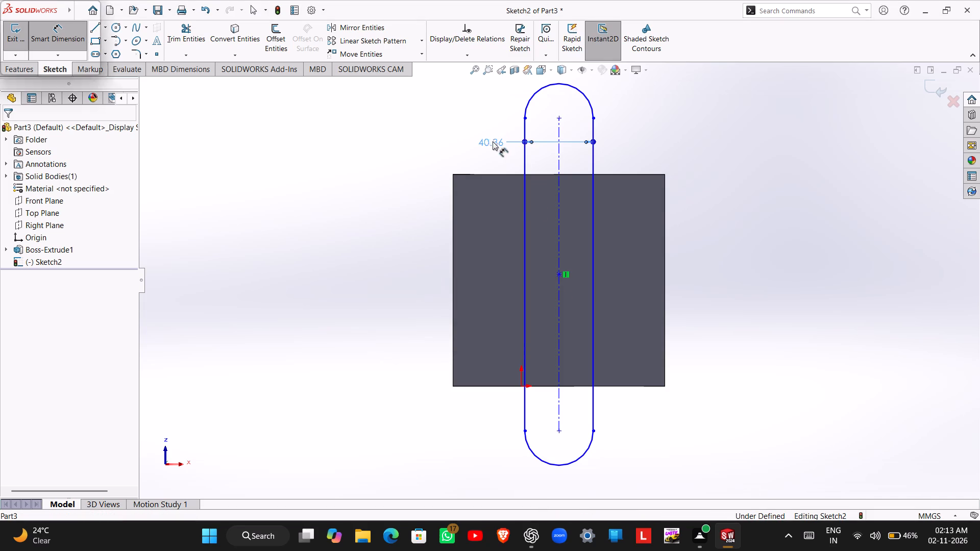
text(60)
key(Return)
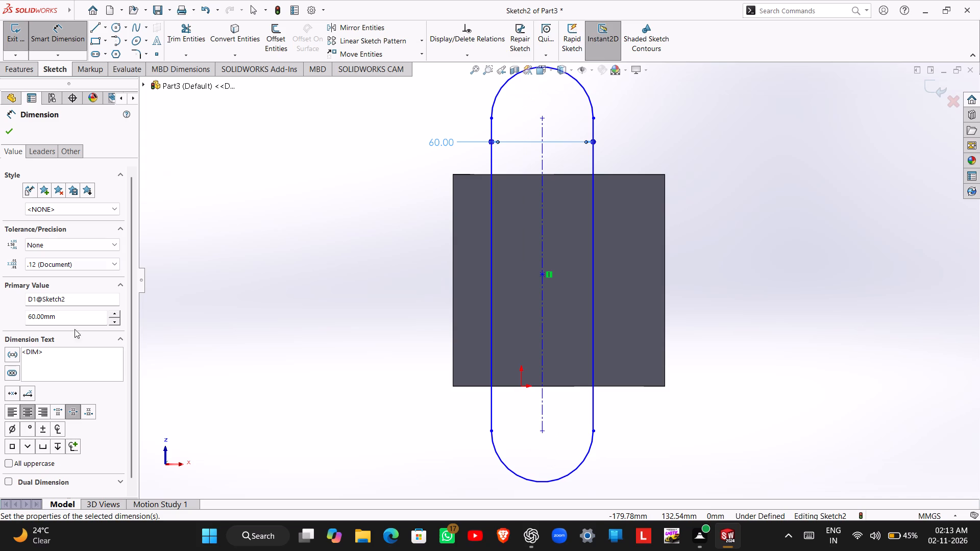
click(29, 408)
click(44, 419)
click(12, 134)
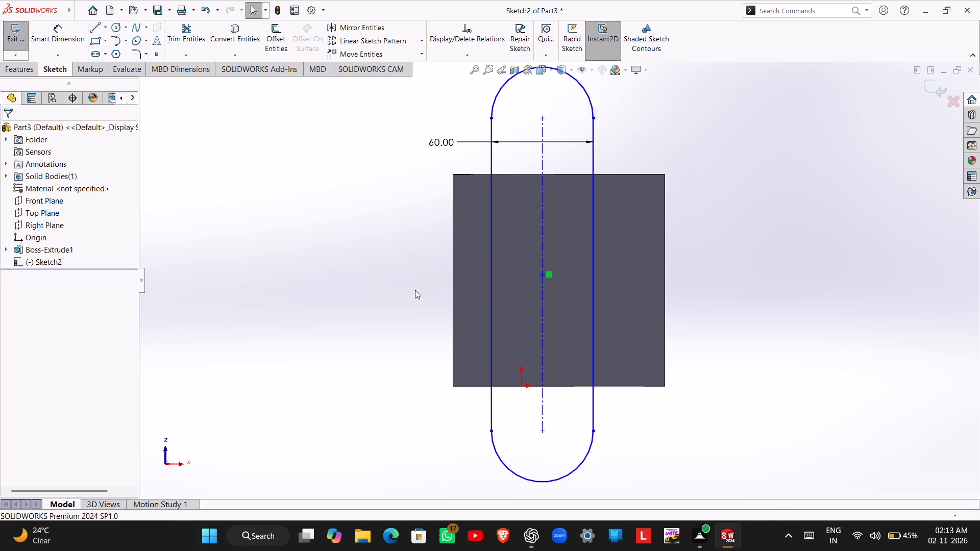
Undo the slot's width change and the whole slot sketch on the block's bottom face.
key(ctrl+z)
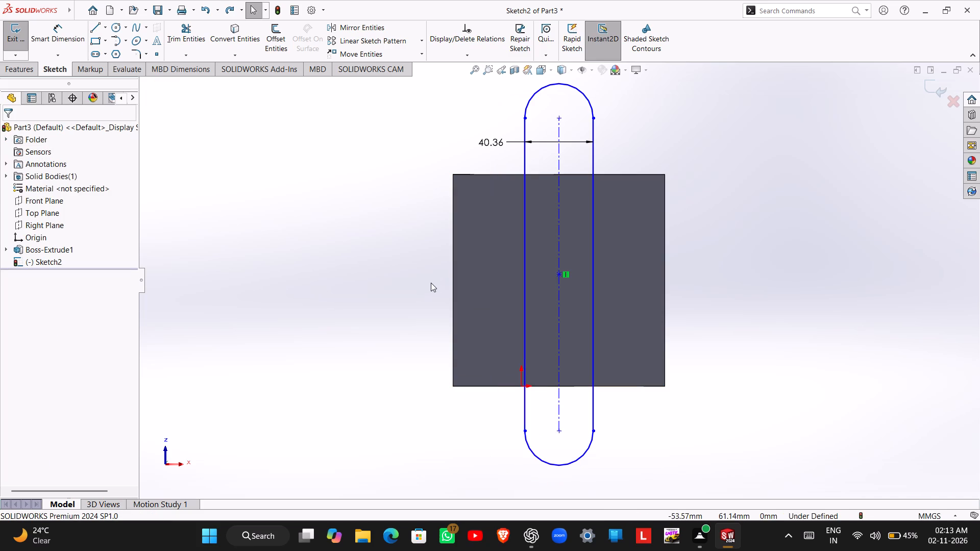
key(ctrl+z)
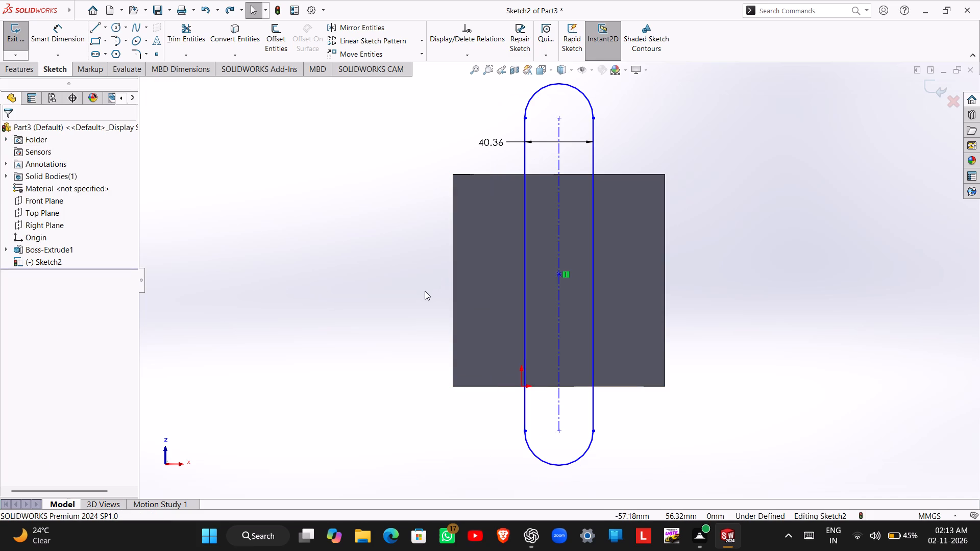
key(ctrl+z)
key(ctrl+z)
key(ctrl+z)
key(ctrl+z)
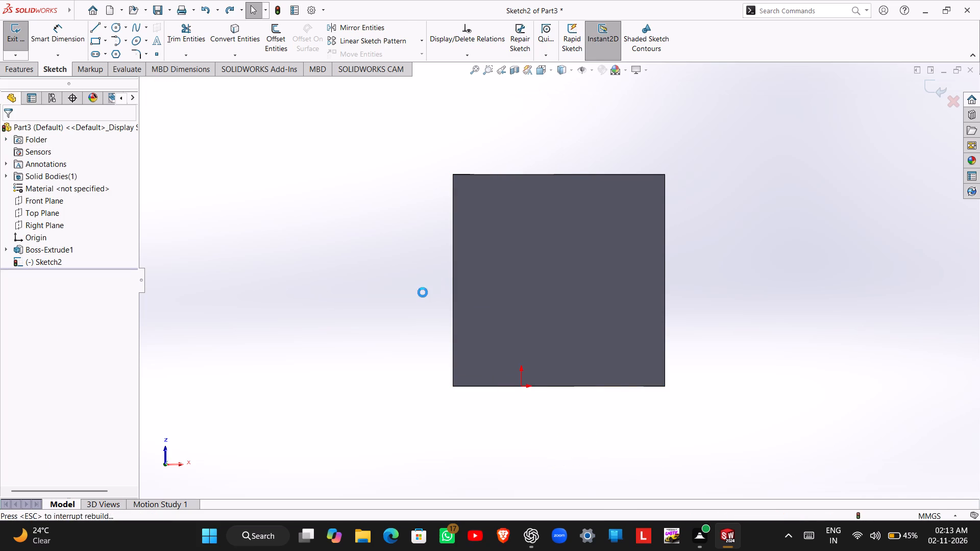
Start a new sketch on the bottom face of the V-block.
click(522, 343)
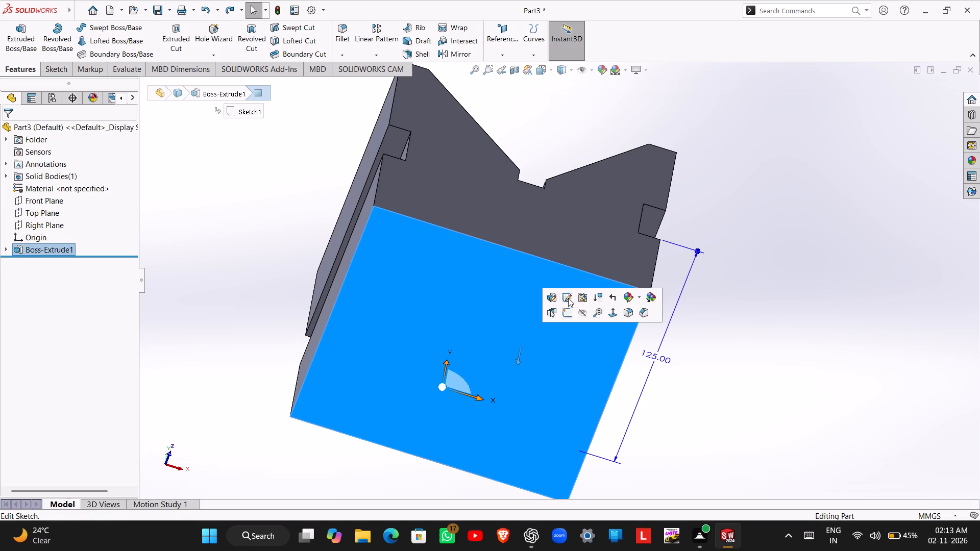
click(560, 315)
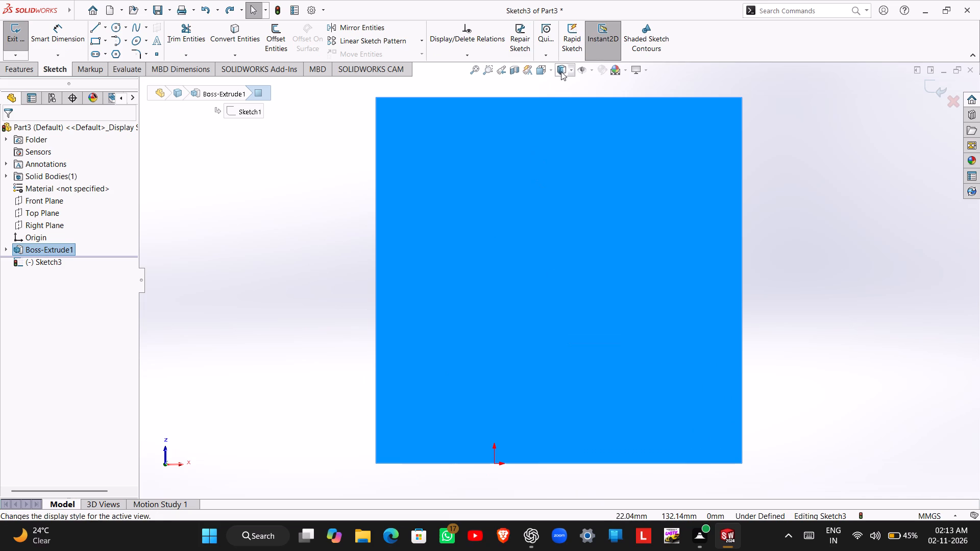
Turn off the display of axes in the graphics area.
click(591, 68)
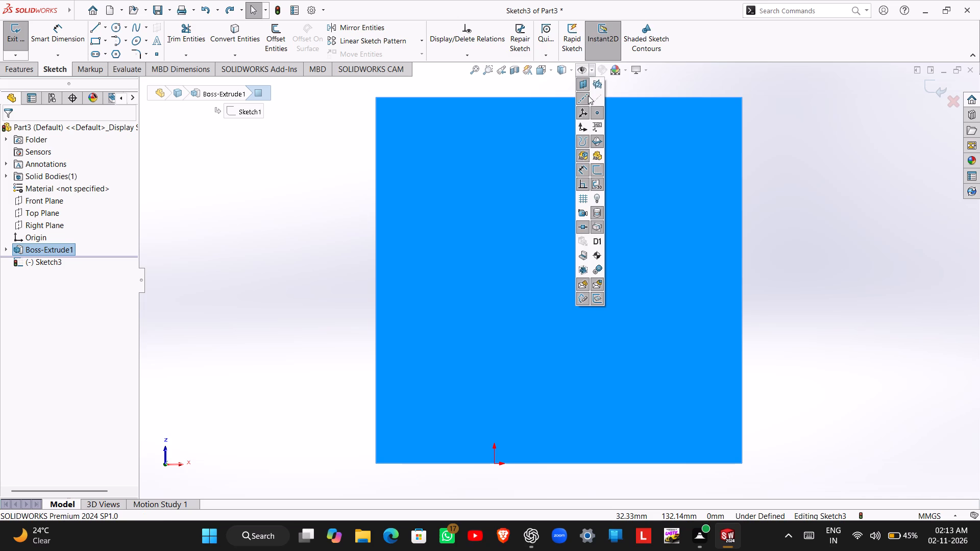
click(579, 95)
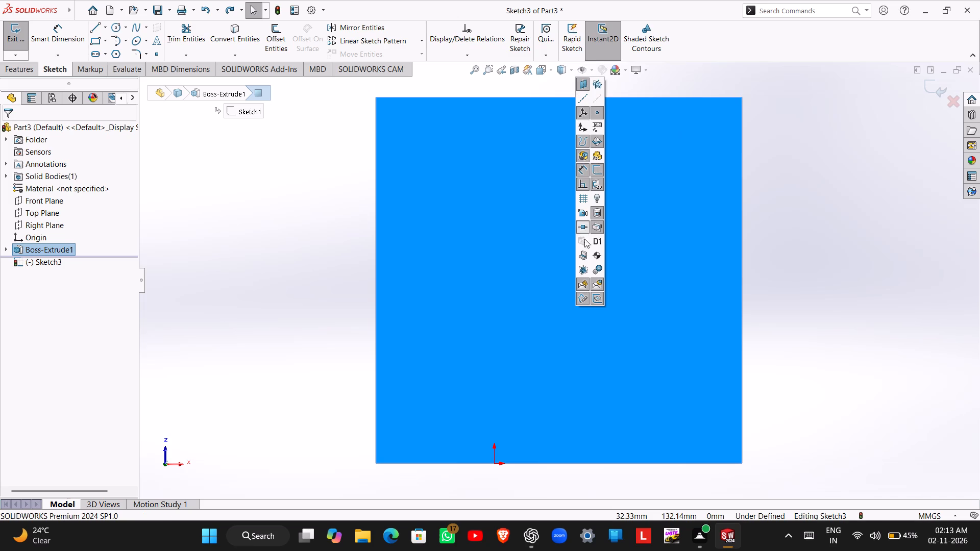
scroll(644, 319, up, 2)
click(656, 164)
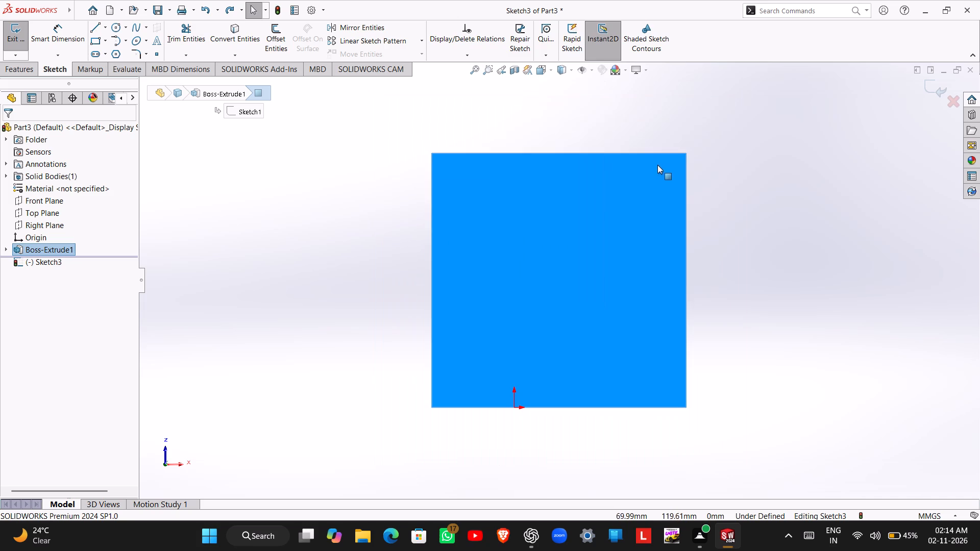
Sketch a vertical straight slot about 161 mm between centres and about 60 mm wide, extending past both horizontal edges of the bottom face.
click(94, 57)
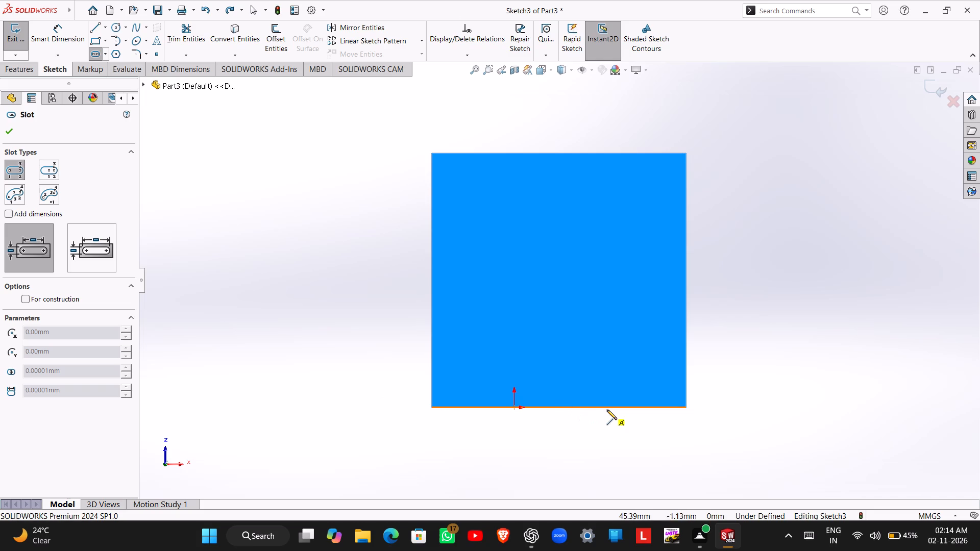
double_click(559, 407)
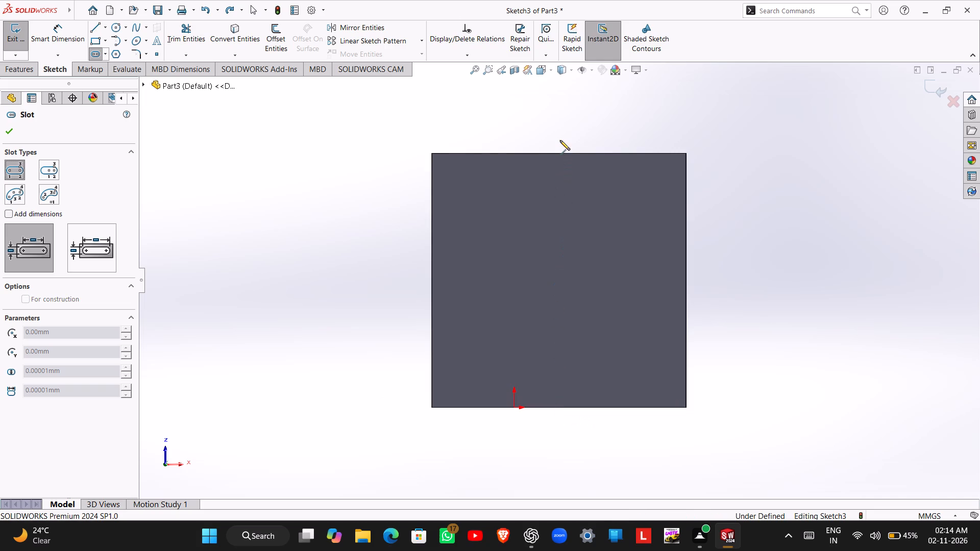
click(560, 123)
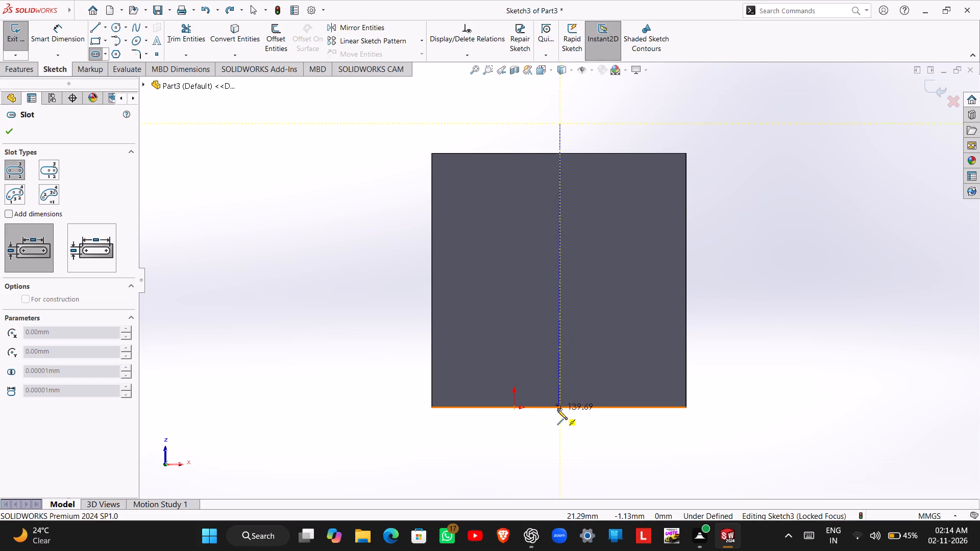
click(557, 451)
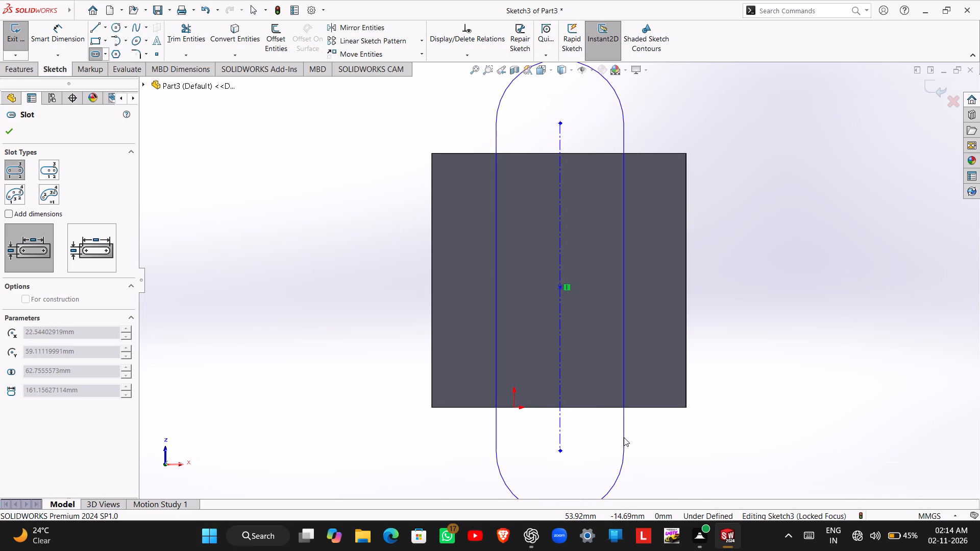
click(621, 438)
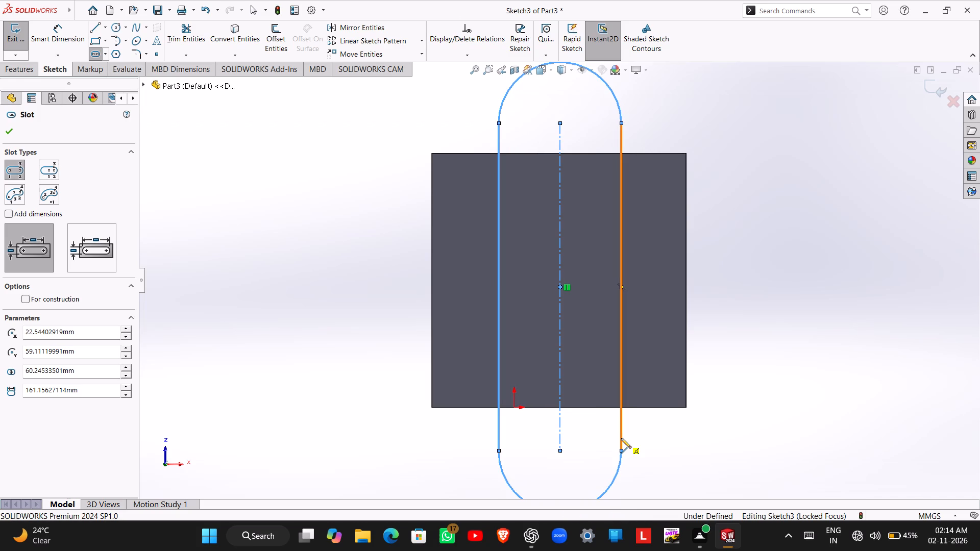
key(Escape)
Dimension the slot's width between its two straight sides at 60 mm.
scroll(639, 420, up, 1)
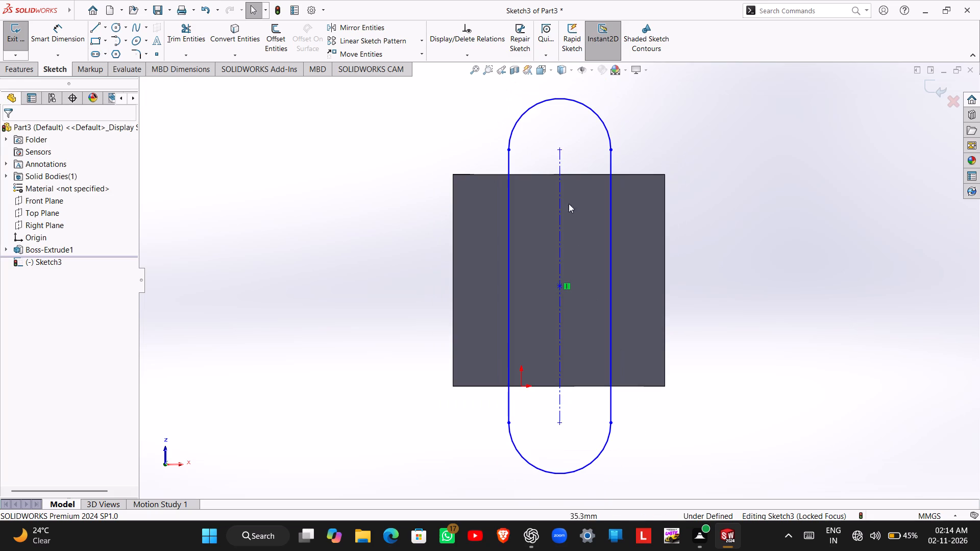
right_drag(464, 142, 467, 92)
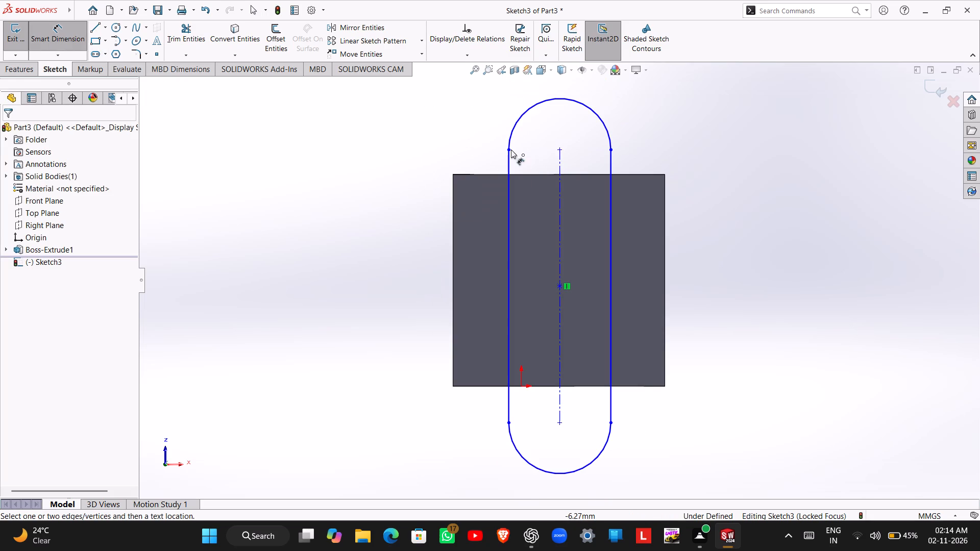
click(510, 166)
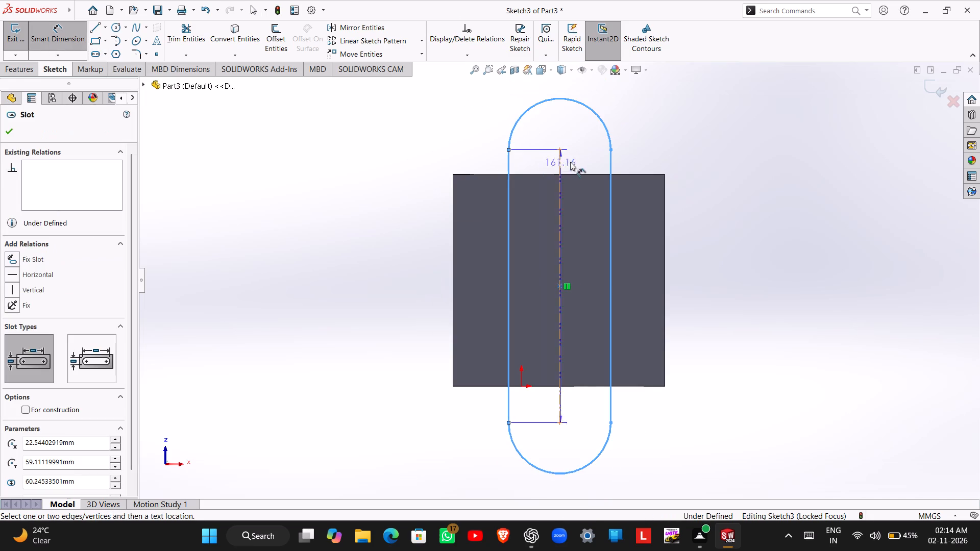
click(614, 161)
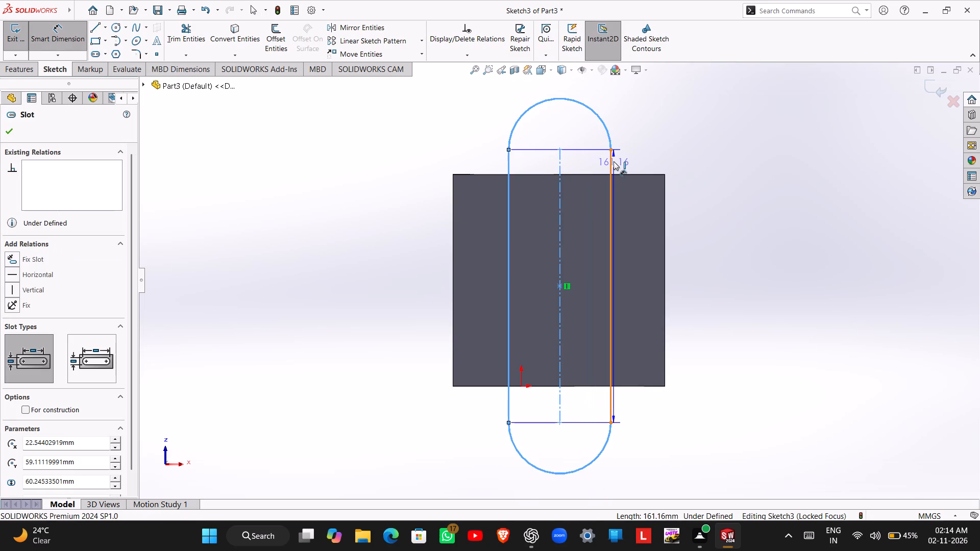
click(725, 156)
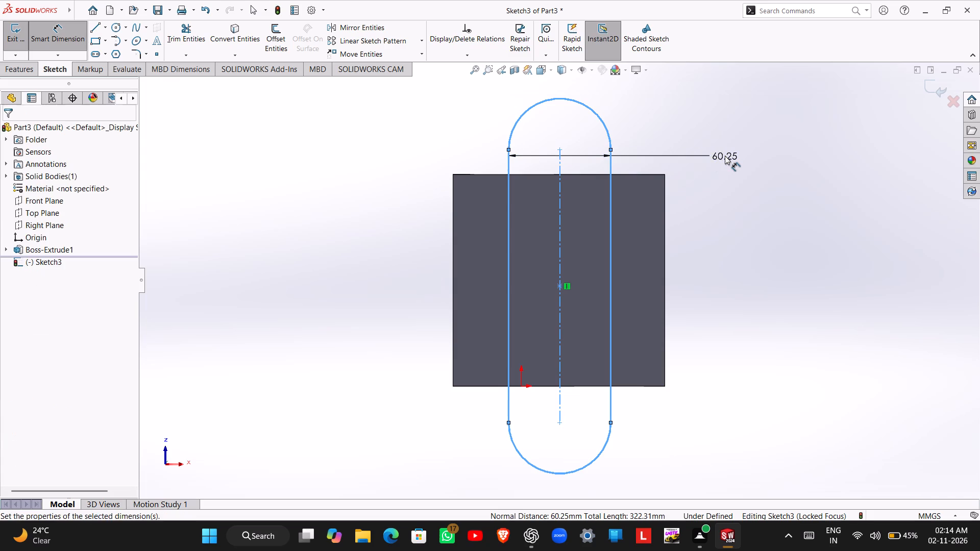
text(60)
key(Return)
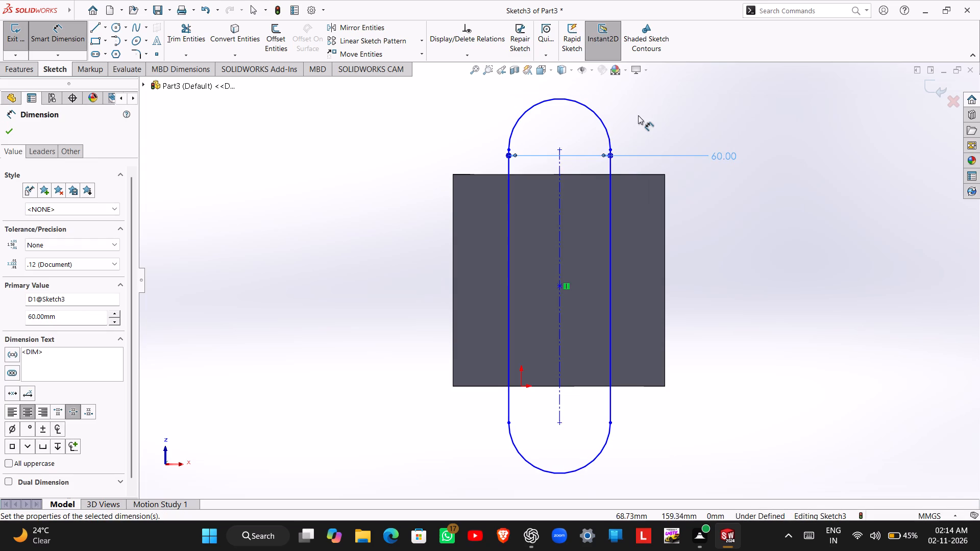
Dimension the distance between the slot's two arc centres at 185 mm.
click(560, 151)
click(559, 424)
click(761, 375)
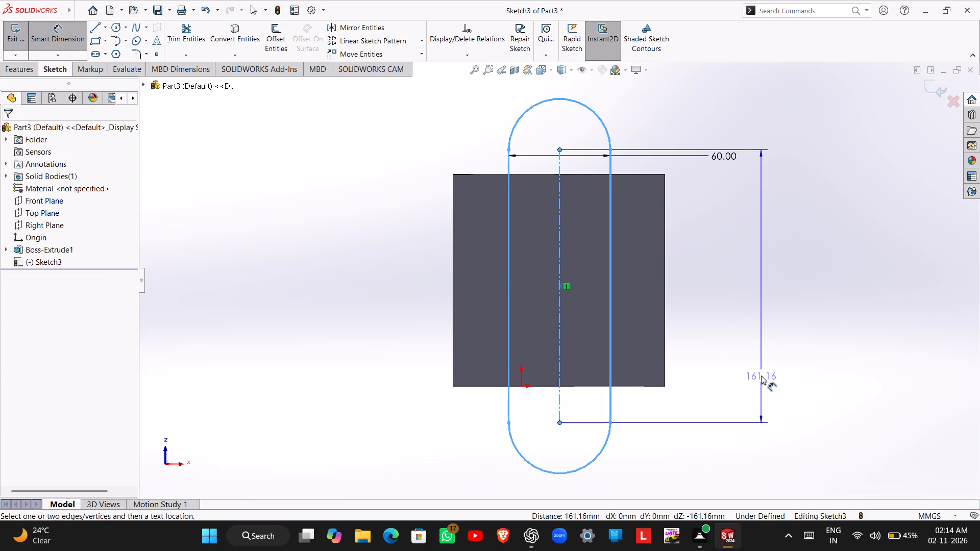
text(185)
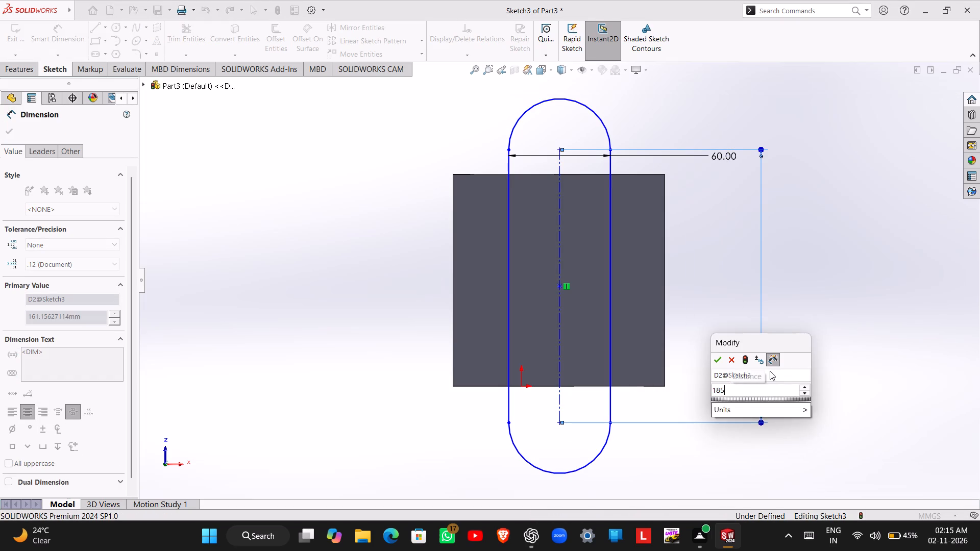
key(Return)
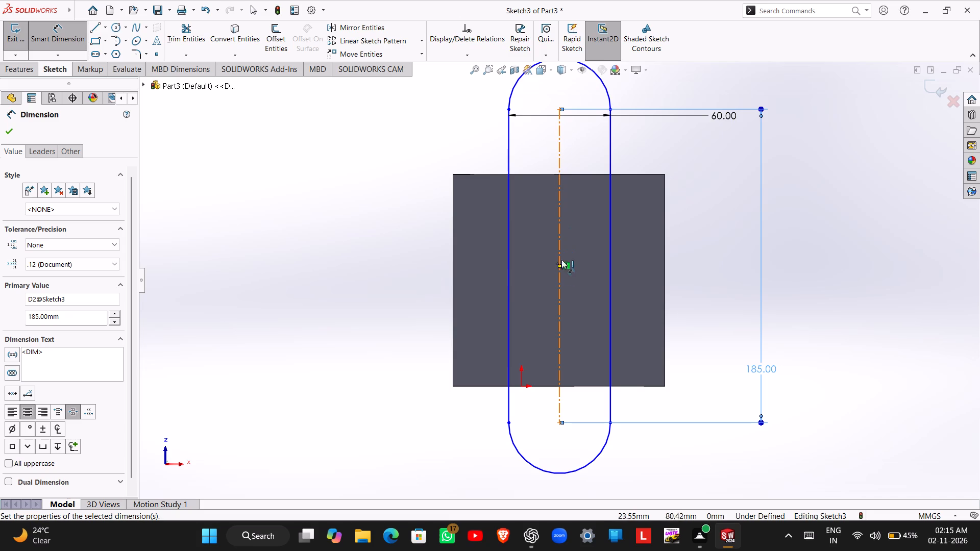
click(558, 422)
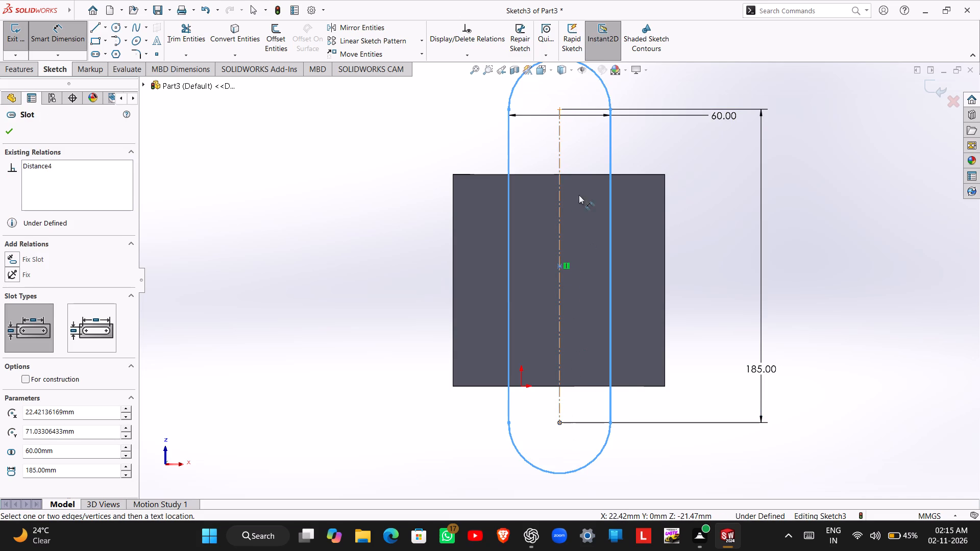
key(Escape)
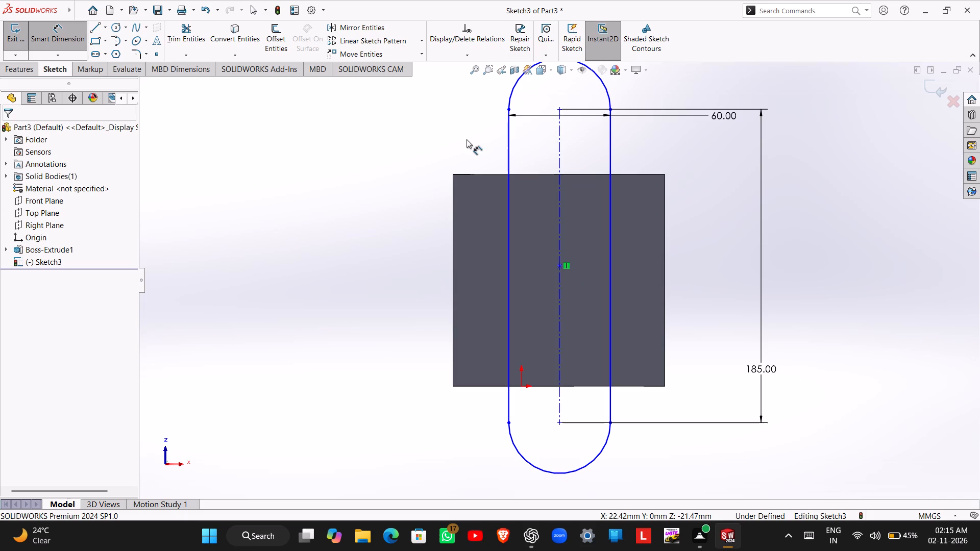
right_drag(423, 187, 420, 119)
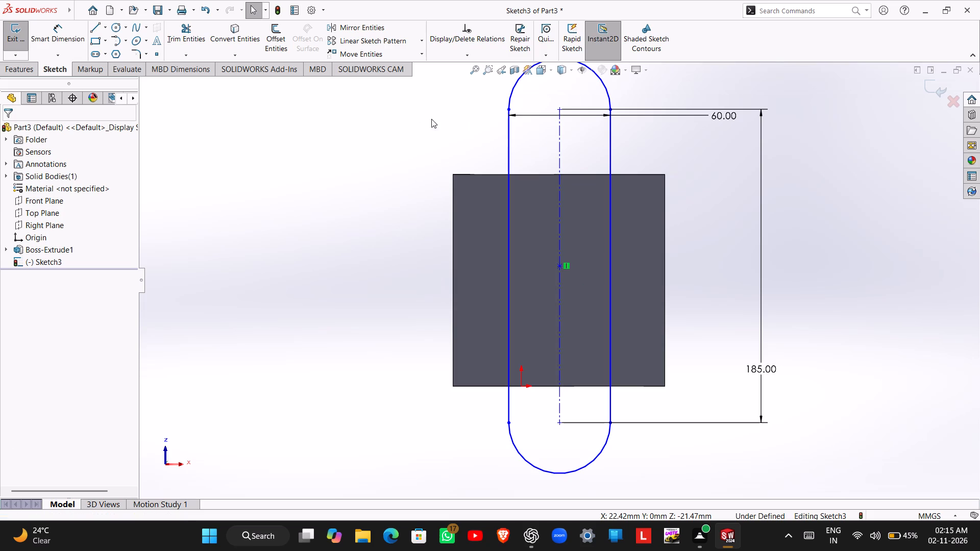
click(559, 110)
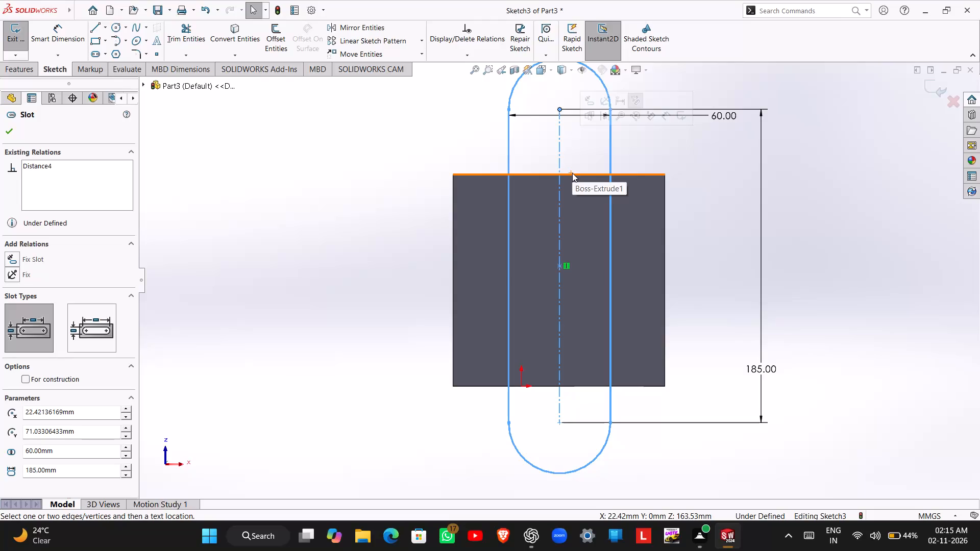
Dimension the distance from the slot's upper arc centre to the block's upper horizontal edge at 30 mm.
right_drag(429, 151, 433, 102)
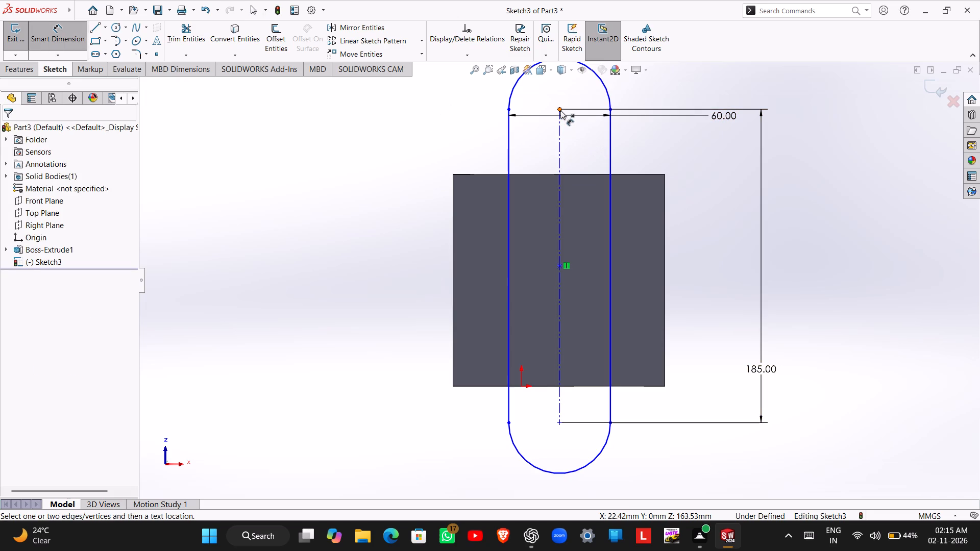
click(560, 110)
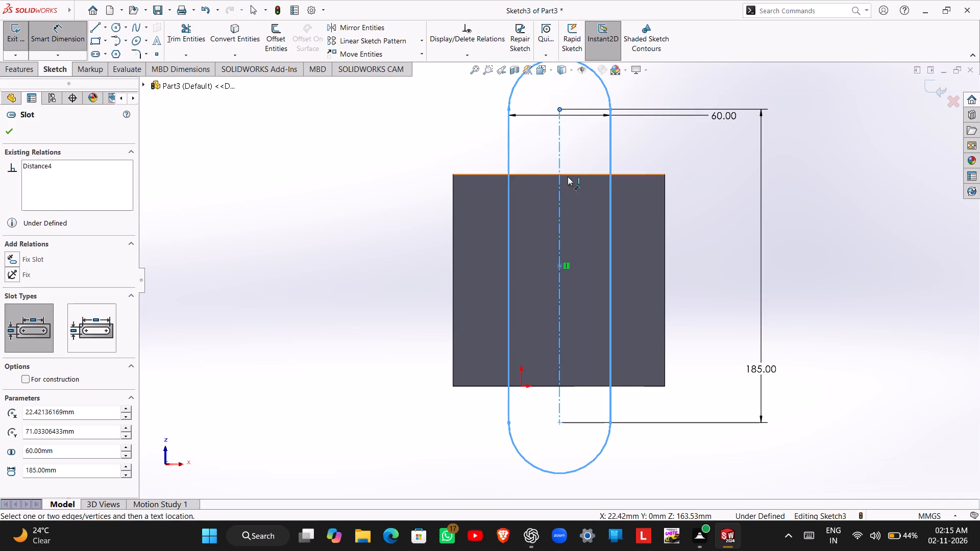
click(570, 173)
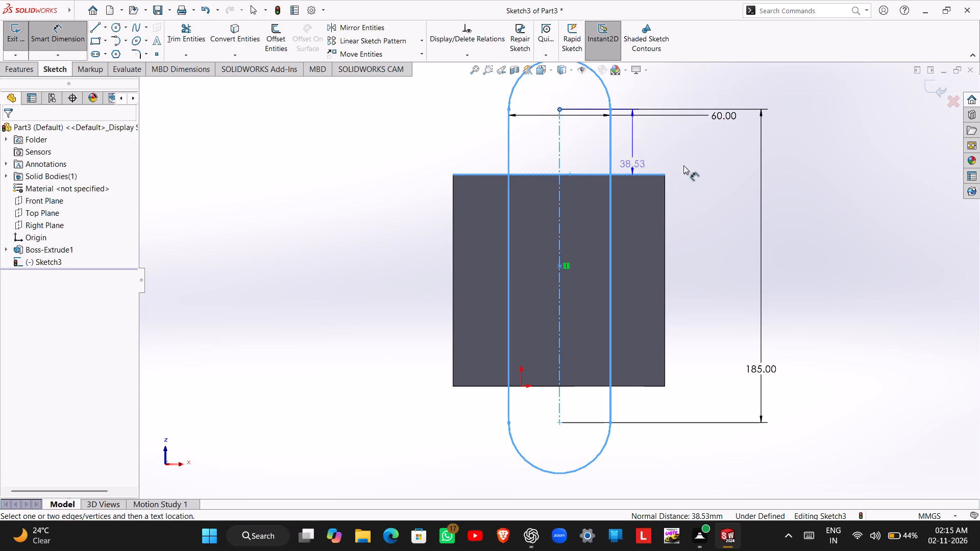
click(705, 164)
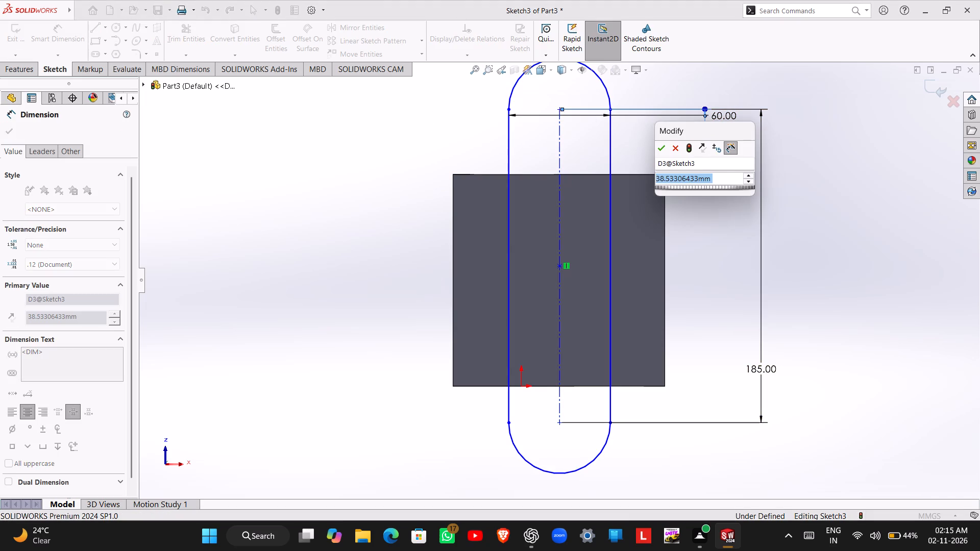
text(30)
key(Return)
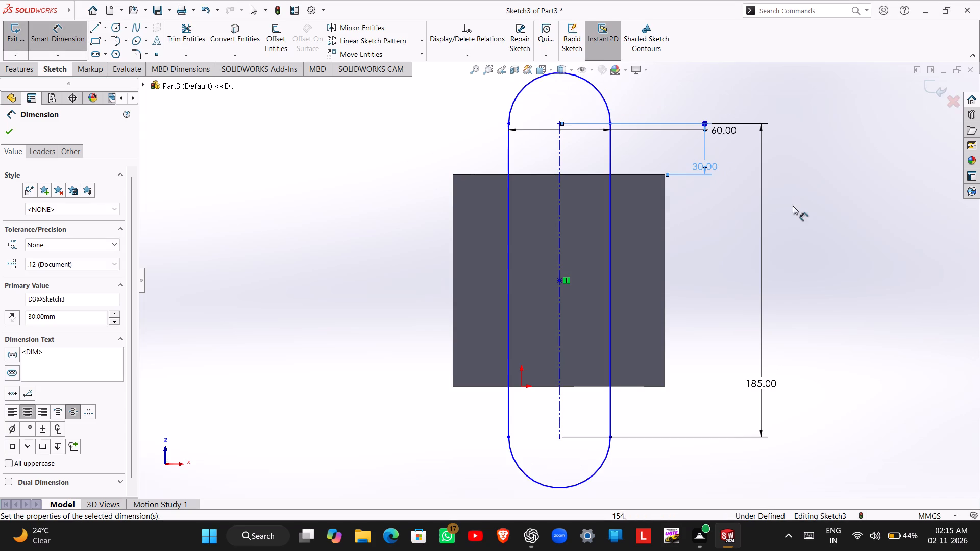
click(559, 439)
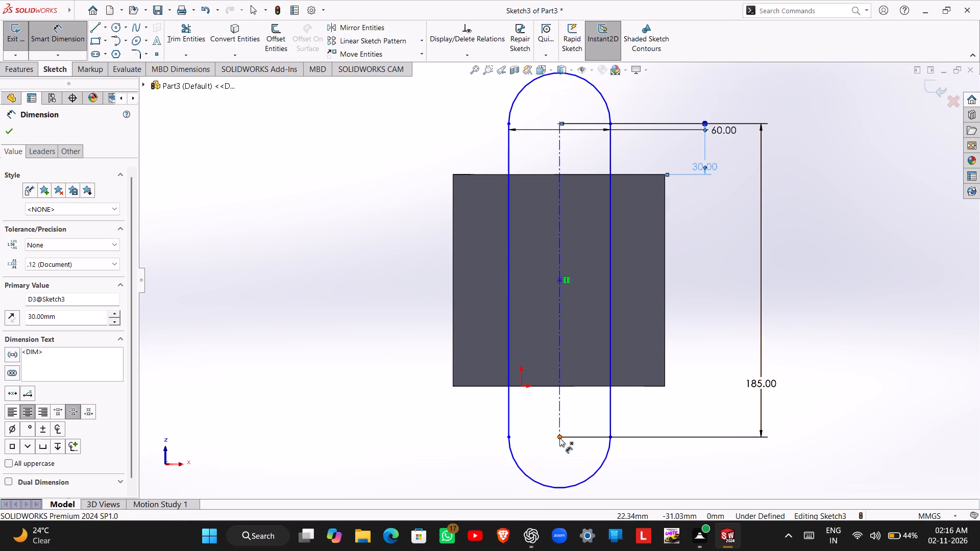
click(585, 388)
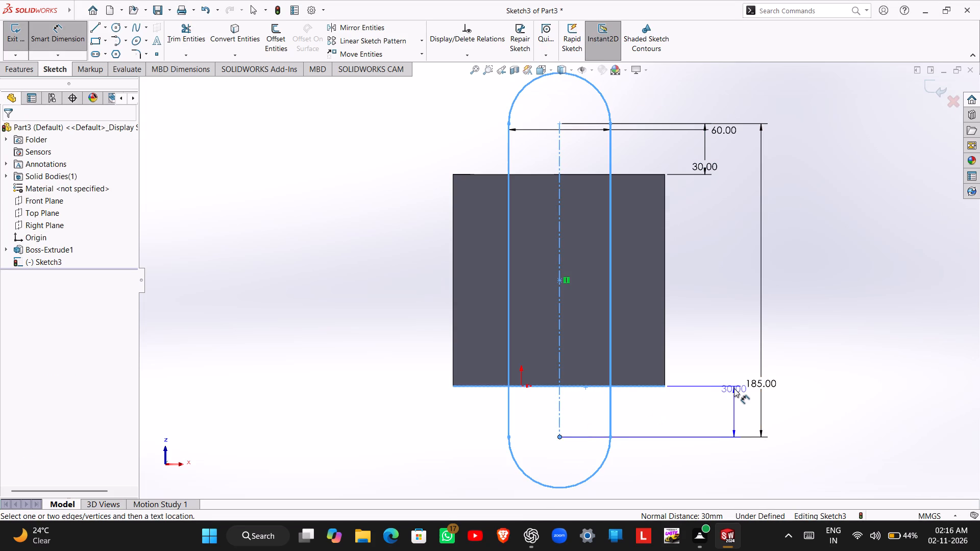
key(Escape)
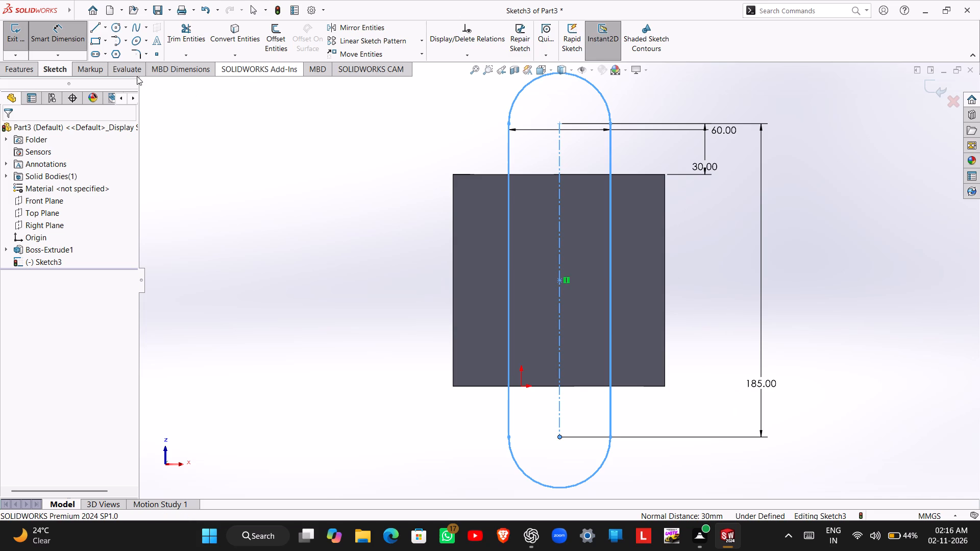
Sketch circles centred on the slot's upper and lower arc centres, with radii of about 14.7 mm and 15.5 mm respectively.
click(116, 25)
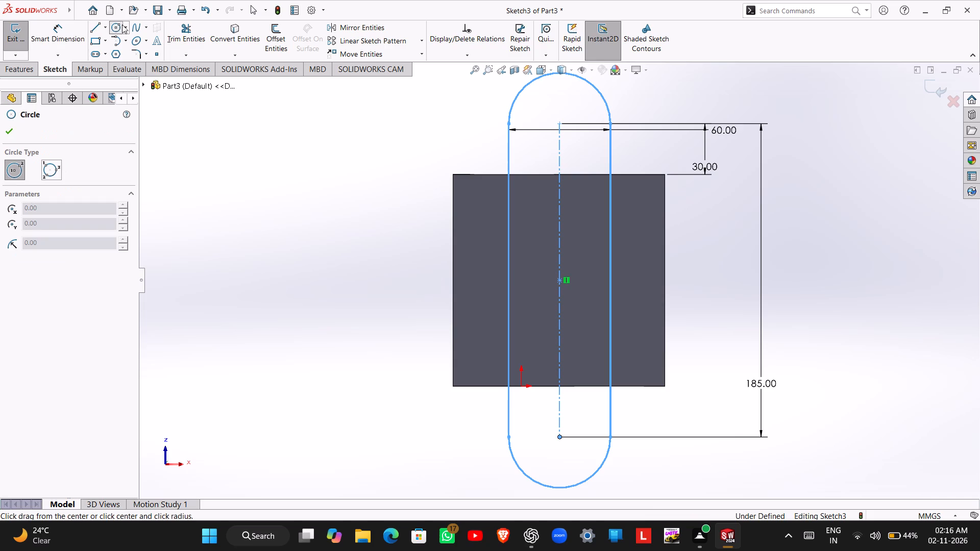
click(558, 123)
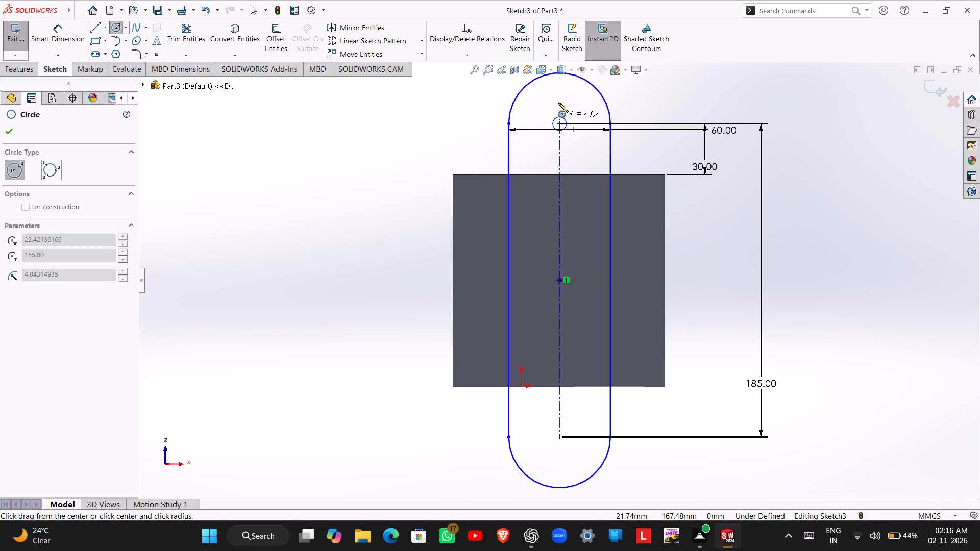
click(556, 99)
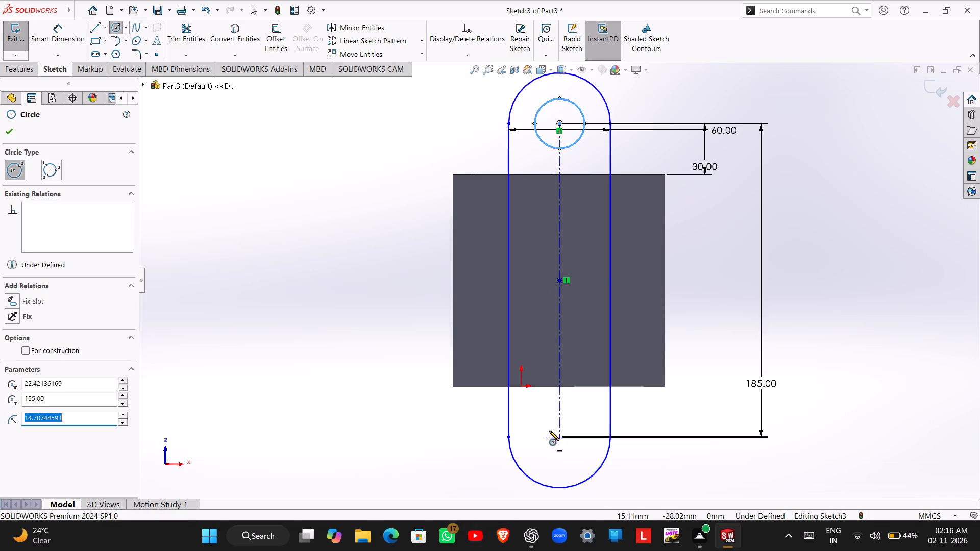
click(559, 435)
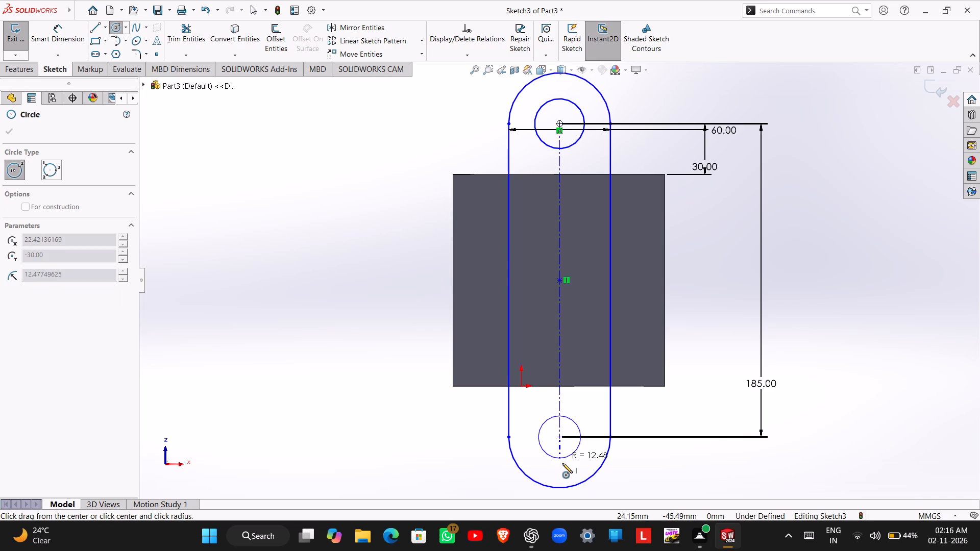
click(562, 463)
key(Escape)
key(Escape)
key(grave)
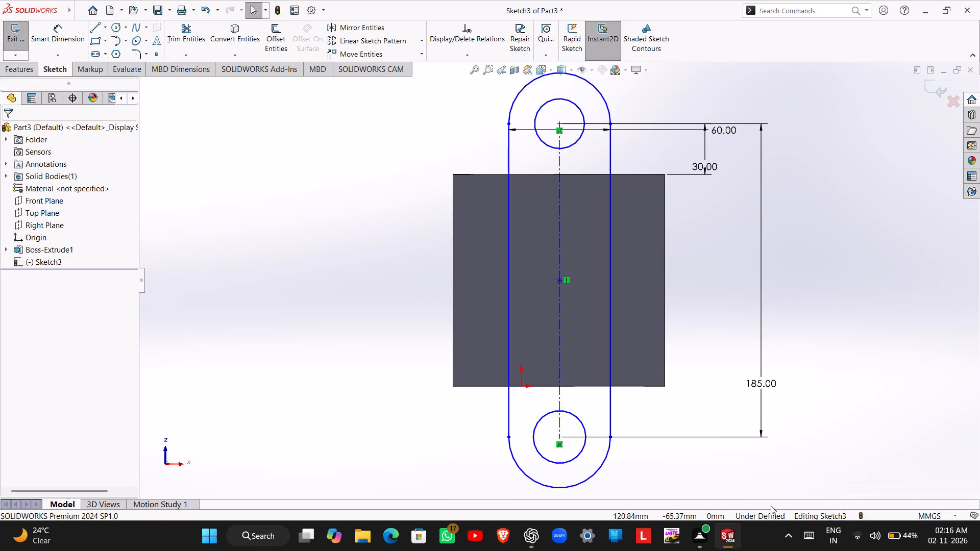
Dimension the diameter of both circles inside the slot ends at 21 mm.
right_drag(805, 435, 821, 284)
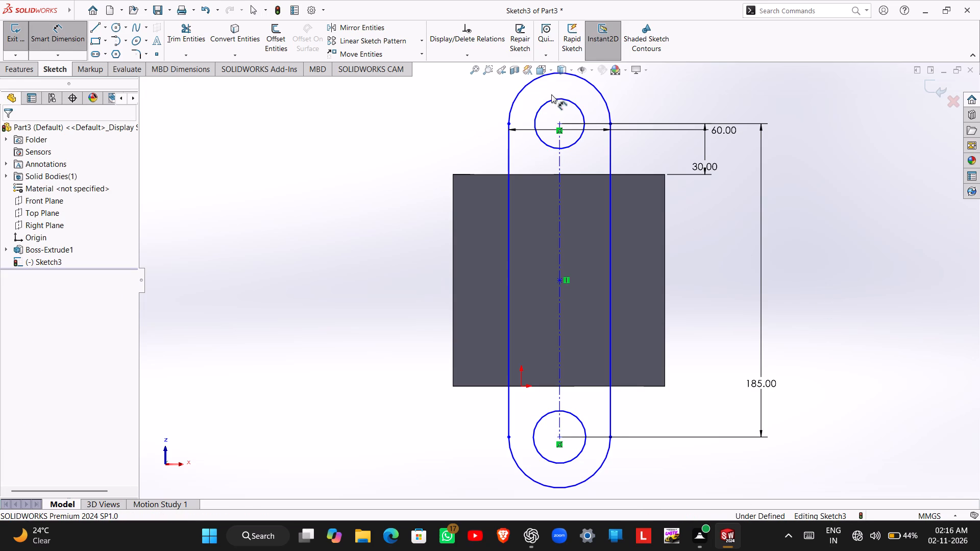
click(569, 99)
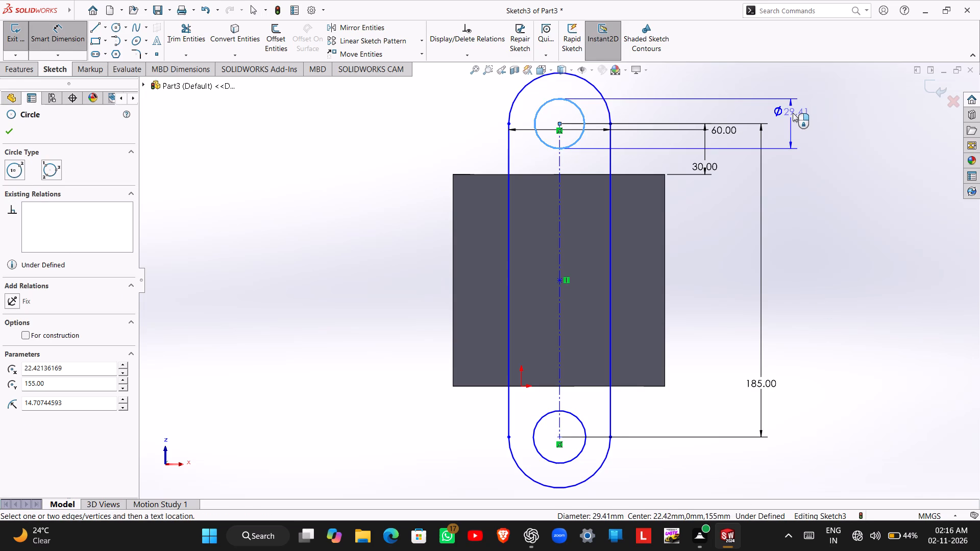
click(793, 113)
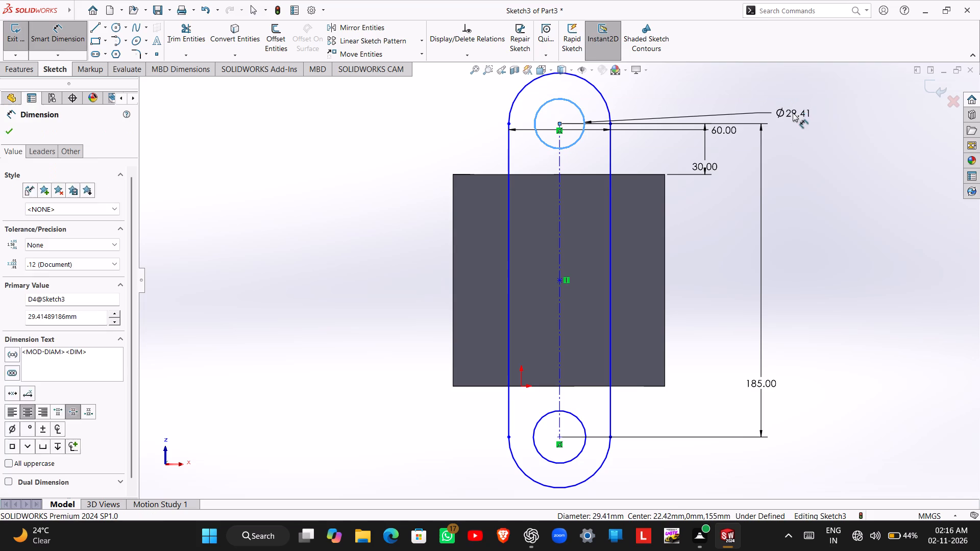
text(21)
key(Return)
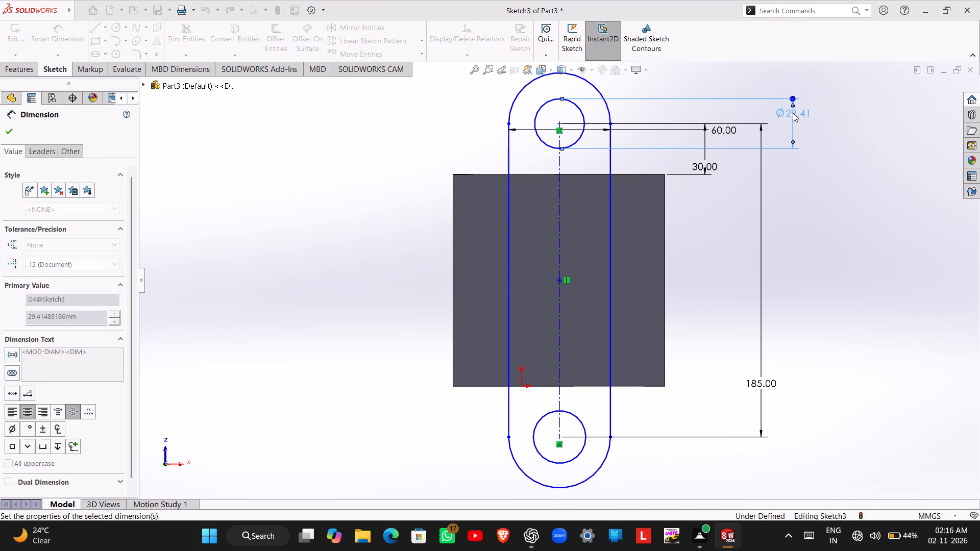
click(586, 447)
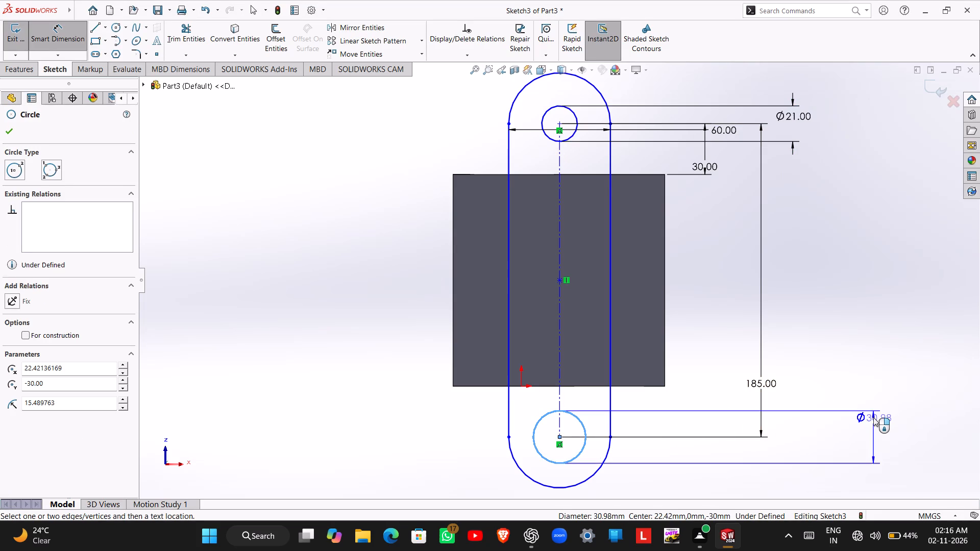
click(873, 417)
text(21)
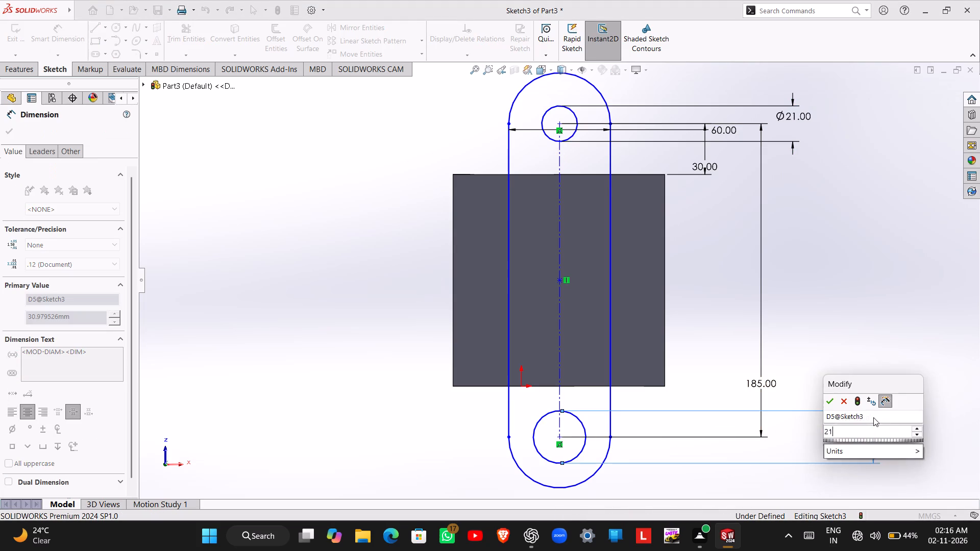
key(Return)
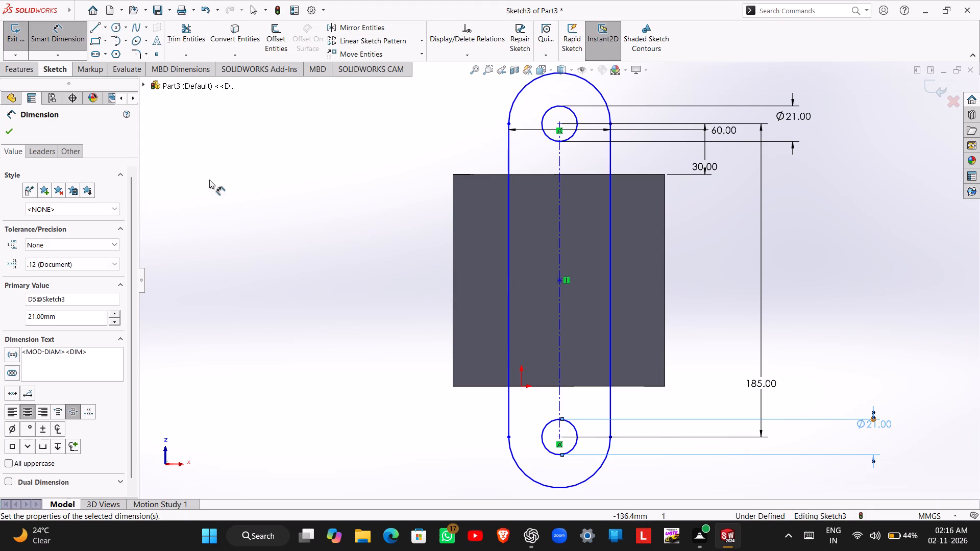
Exit the sketch and extrude the slot with its two holes 20 mm blind, reversed upward into the block and merged with it.
click(26, 48)
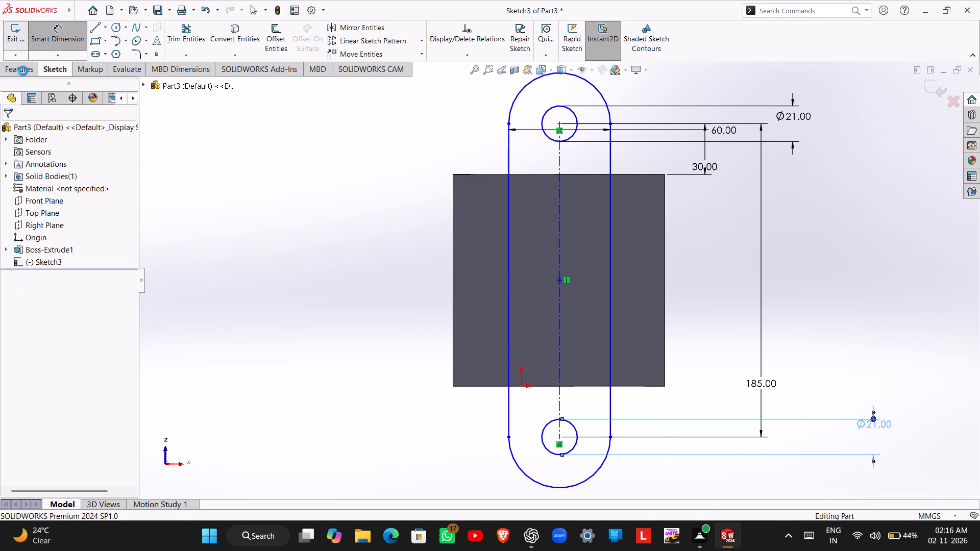
click(23, 71)
click(15, 41)
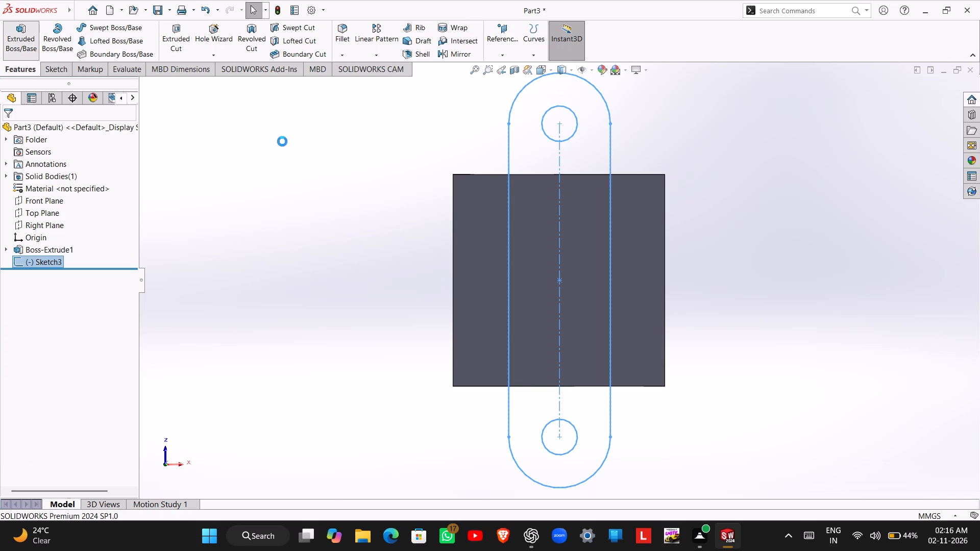
middle_drag(634, 168, 762, 302)
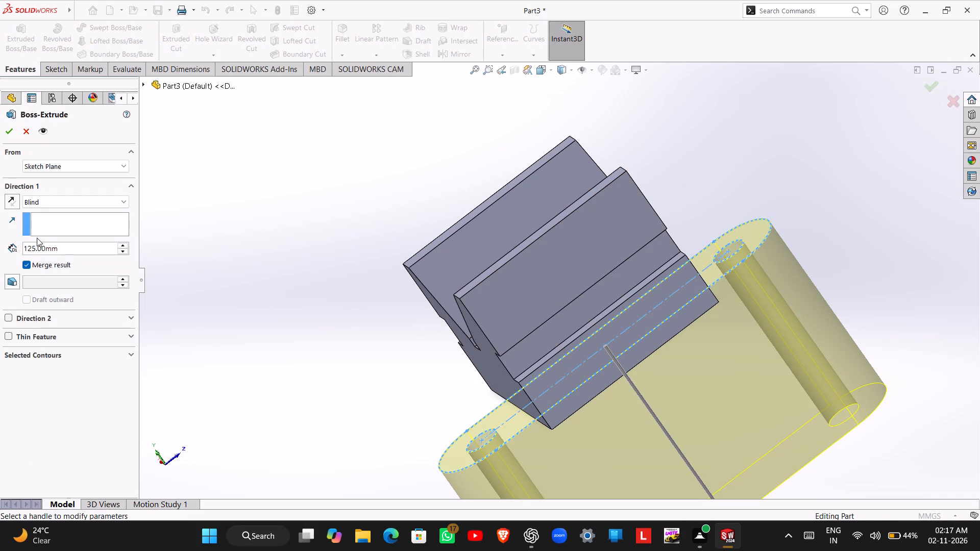
double_click(62, 245)
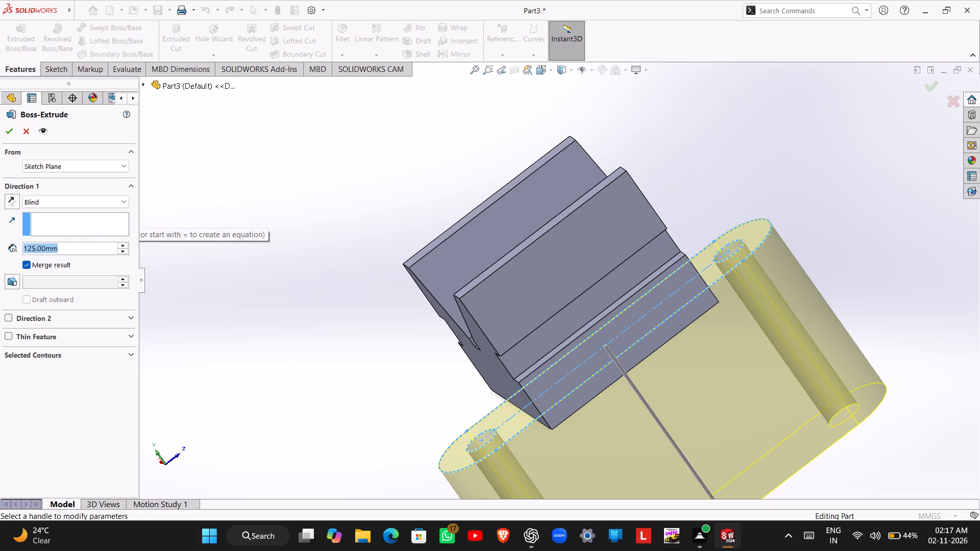
text(20)
key(Return)
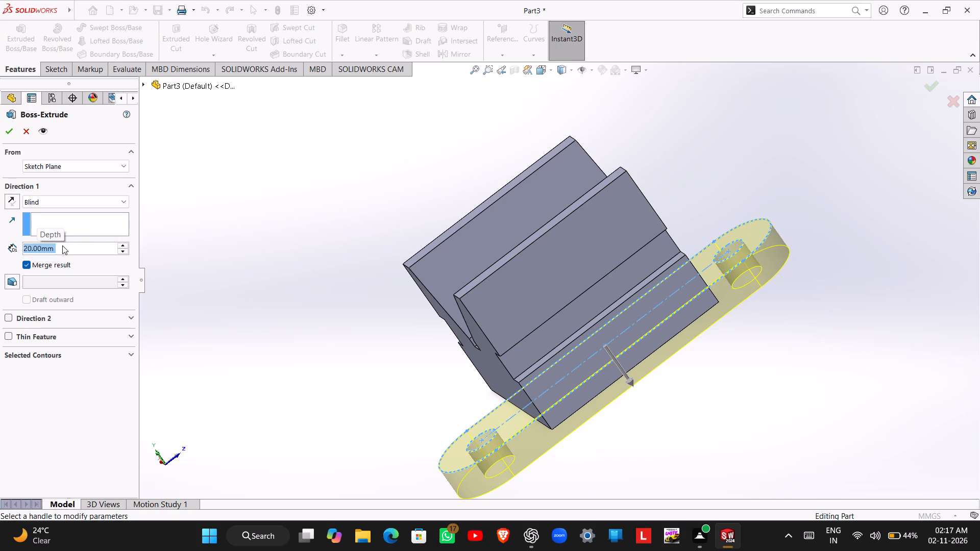
click(9, 197)
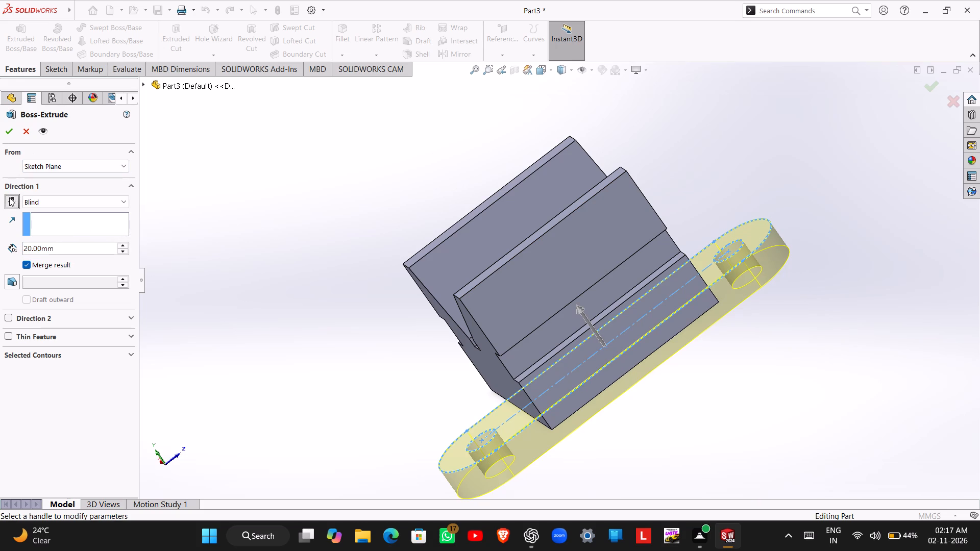
key(Return)
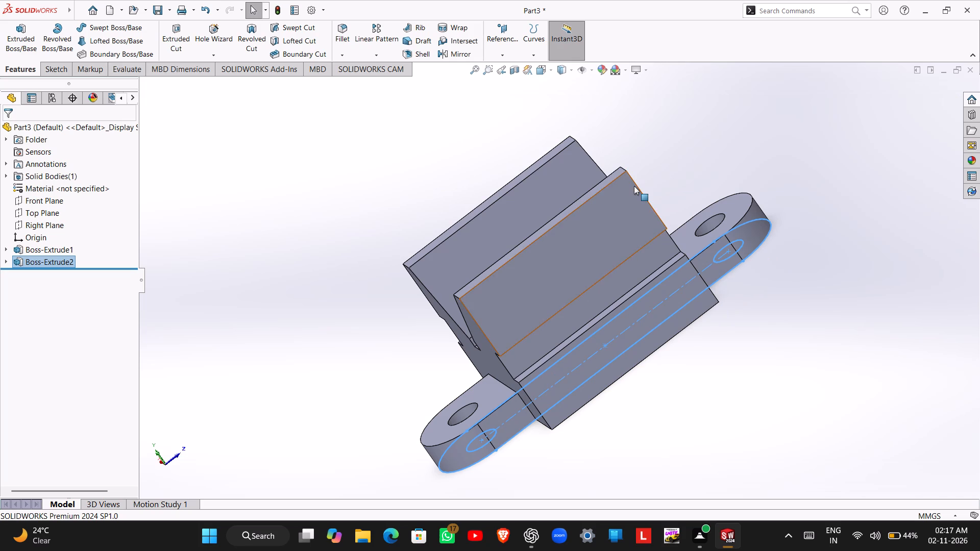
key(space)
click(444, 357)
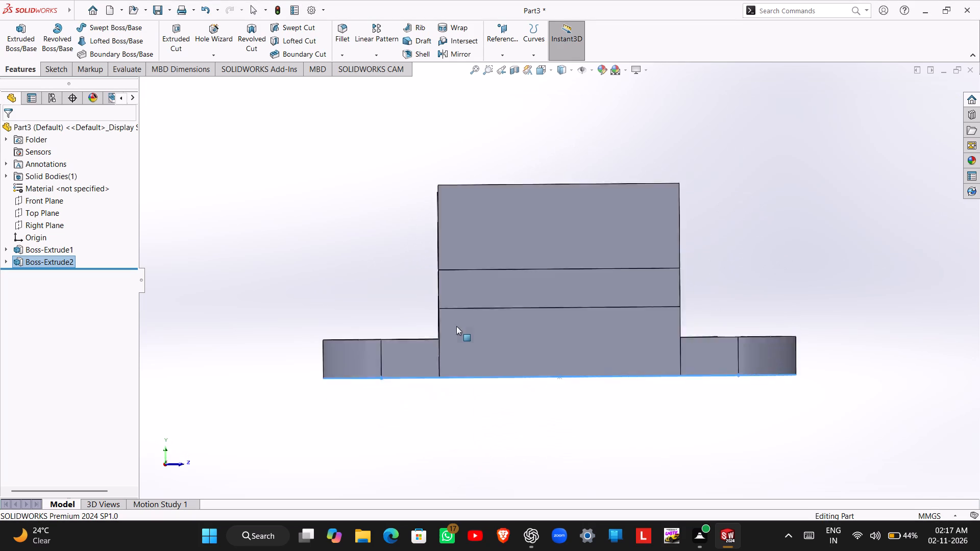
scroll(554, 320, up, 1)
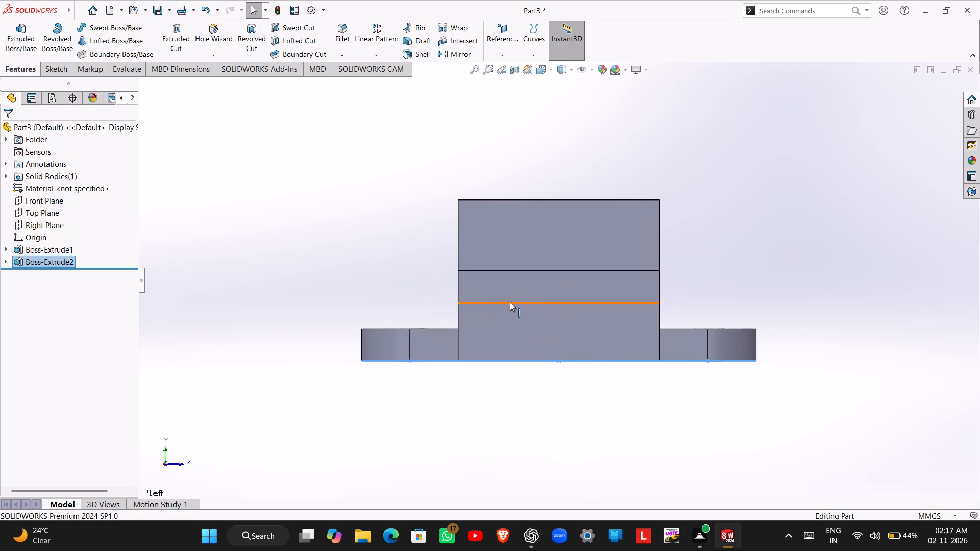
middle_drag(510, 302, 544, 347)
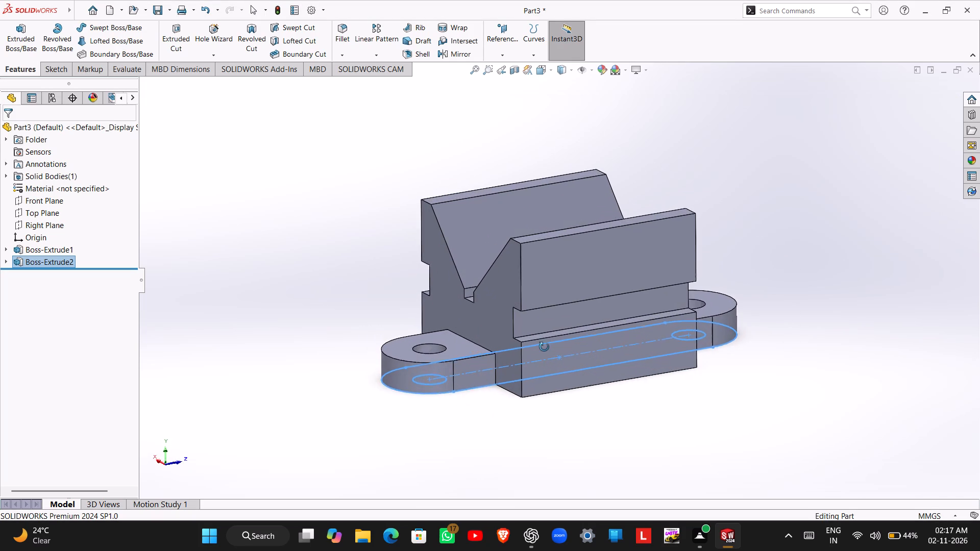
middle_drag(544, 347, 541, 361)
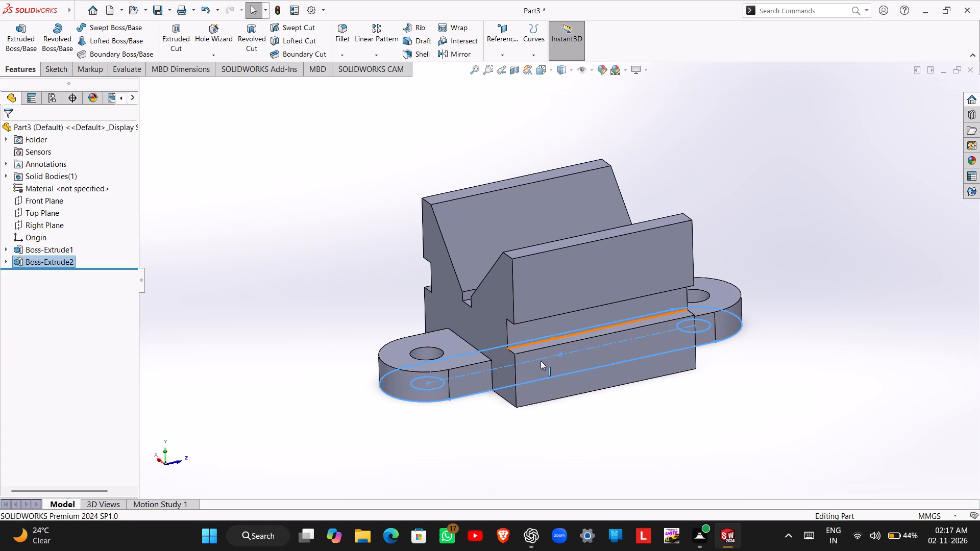